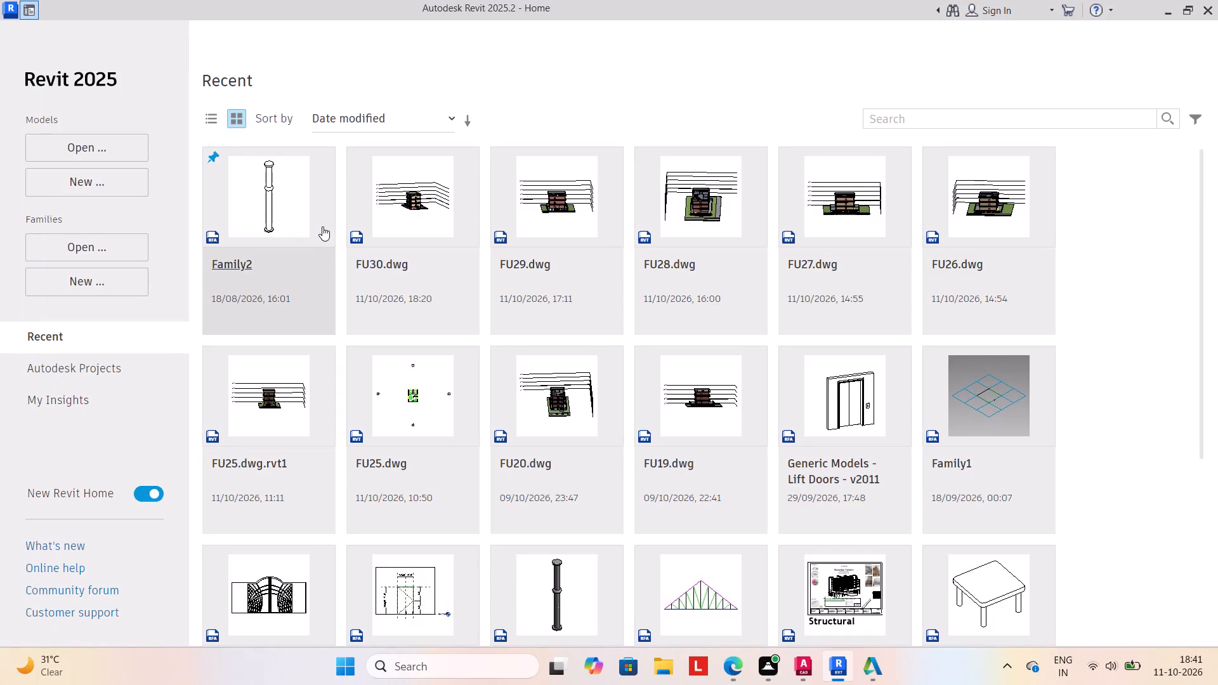
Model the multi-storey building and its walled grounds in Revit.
Create a new project from the "default" template in the English-Imperial template folder.
click(93, 183)
click(704, 297)
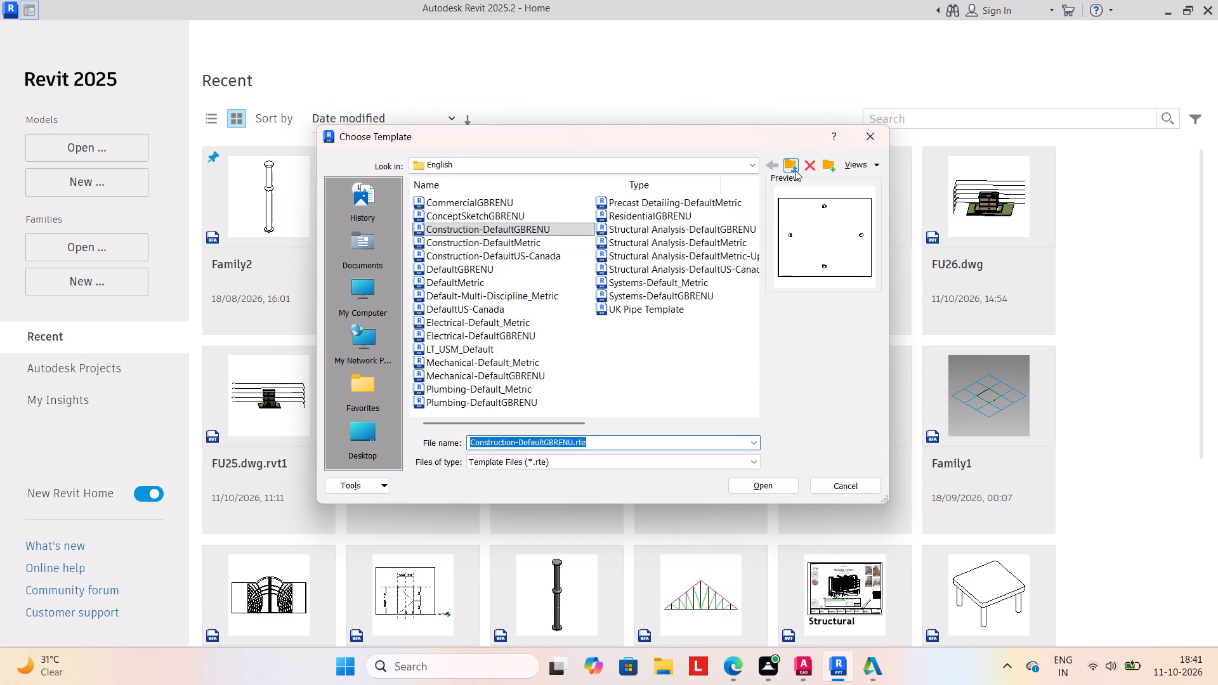
click(795, 170)
double_click(479, 244)
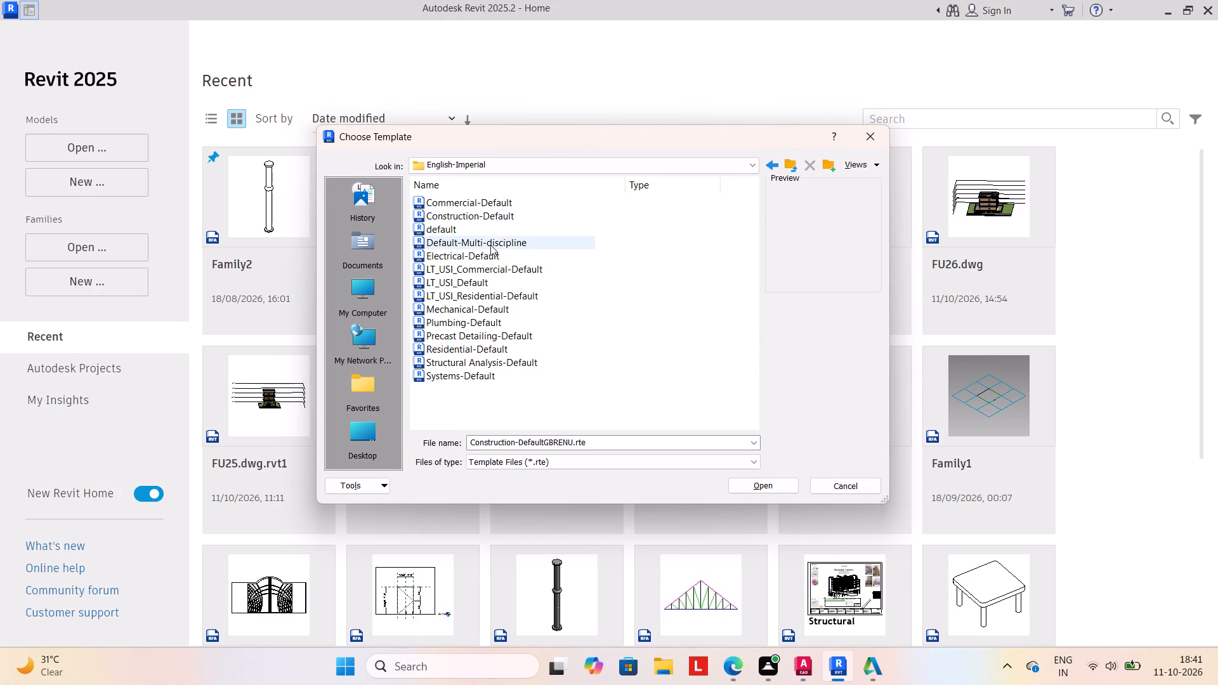
double_click(493, 230)
click(580, 384)
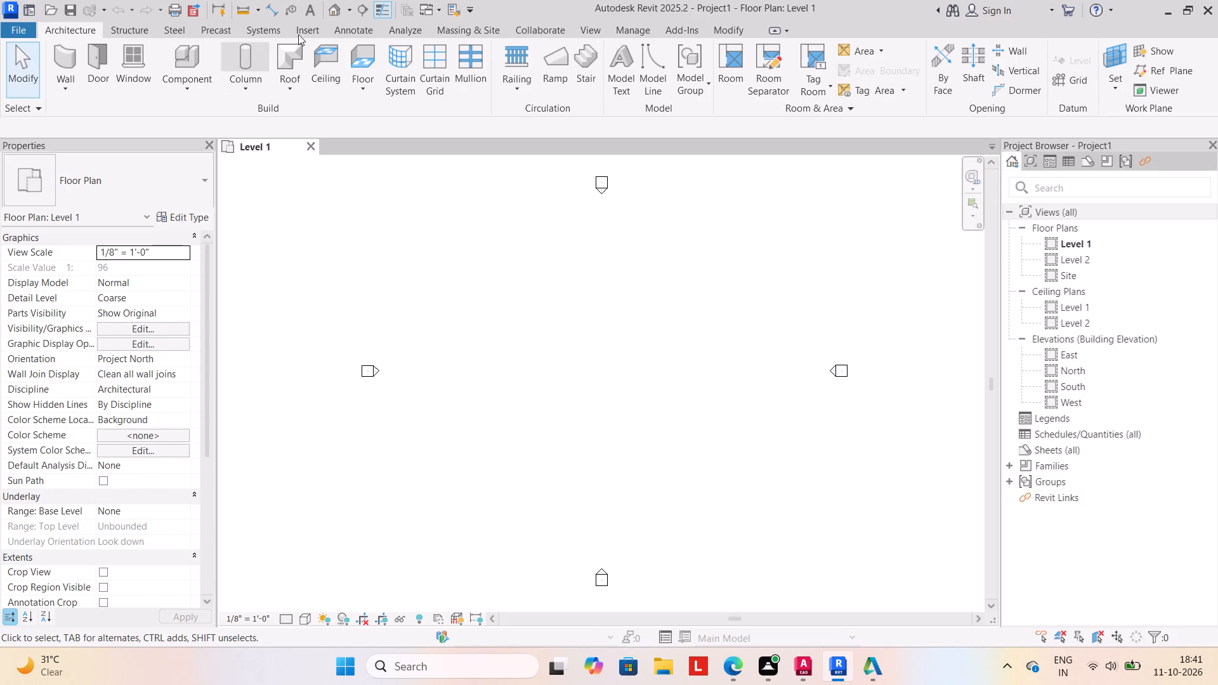
Link the CAD drawing FU31.dwg from the Desktop into the Level 1 floor plan with Auto - Center to Center positioning.
click(317, 29)
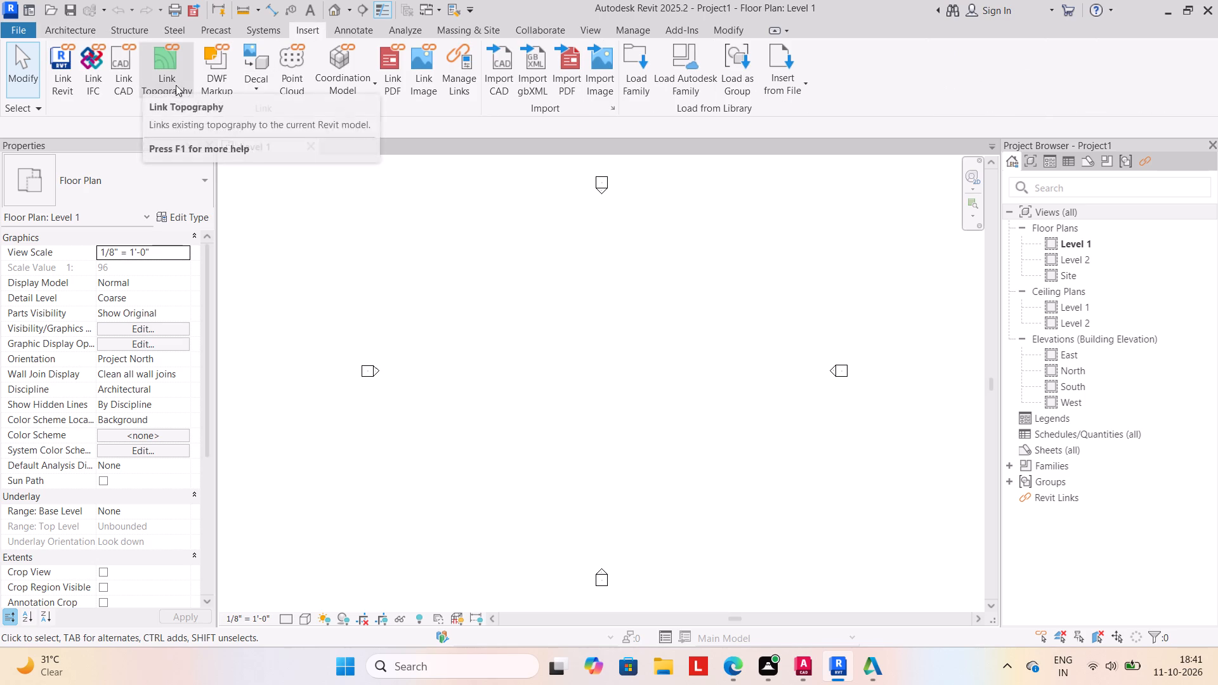
click(117, 71)
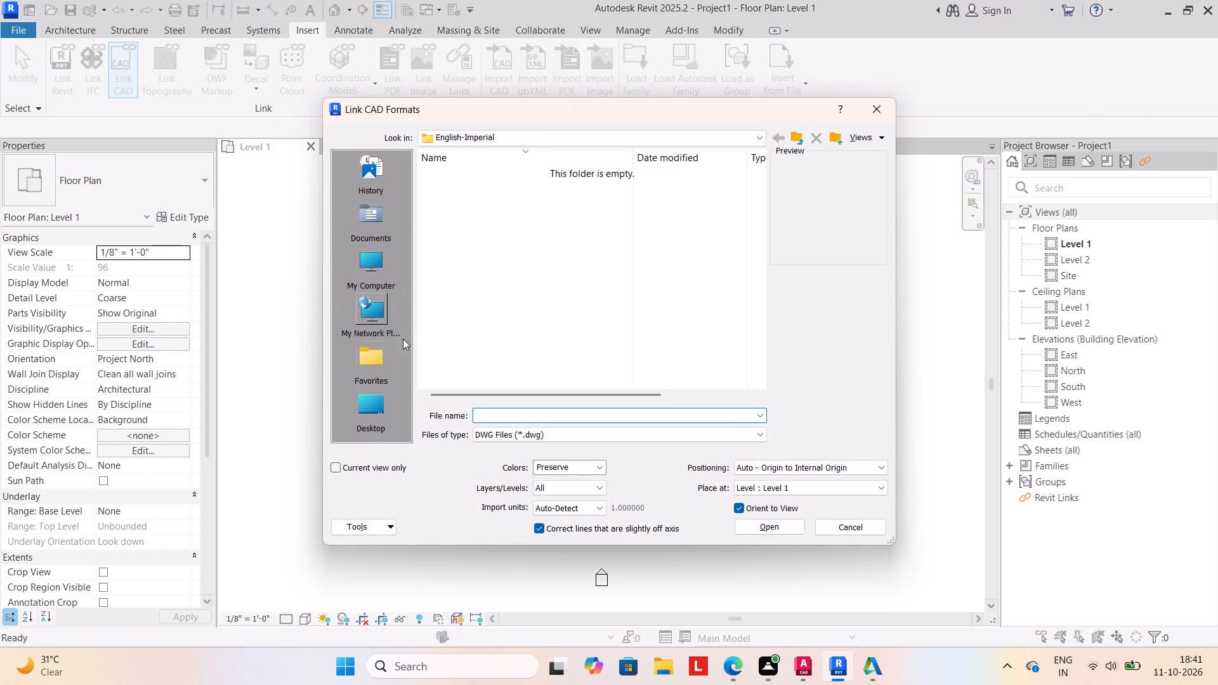
click(375, 398)
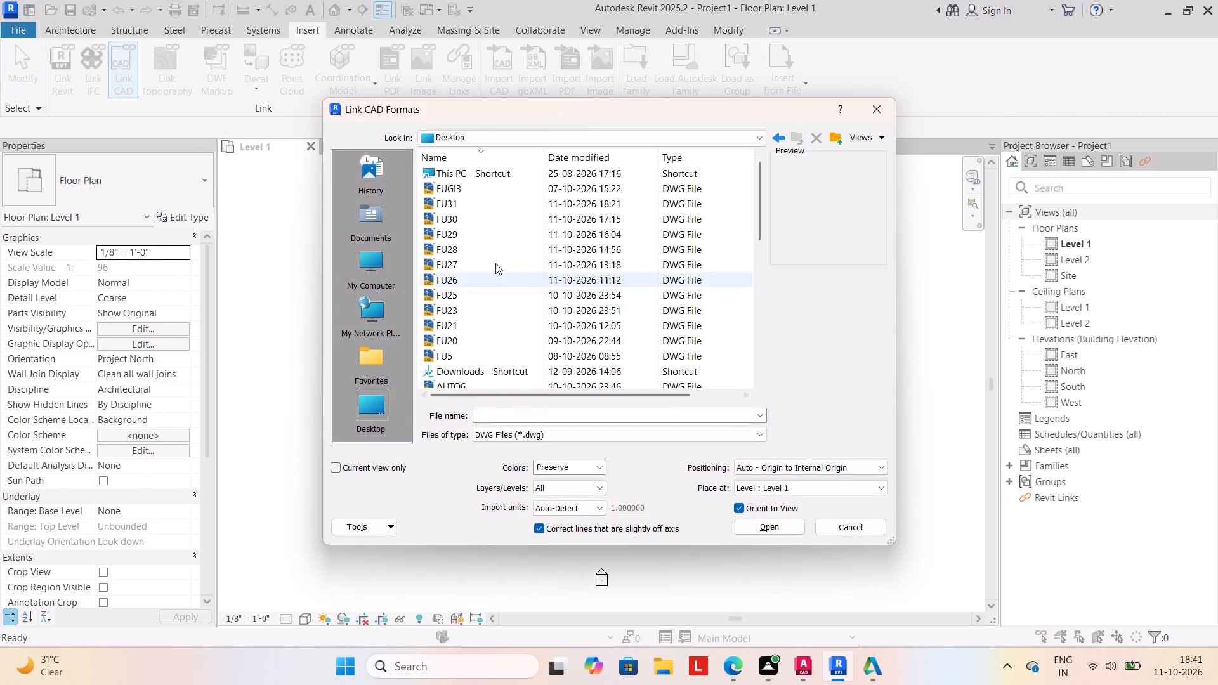
click(481, 207)
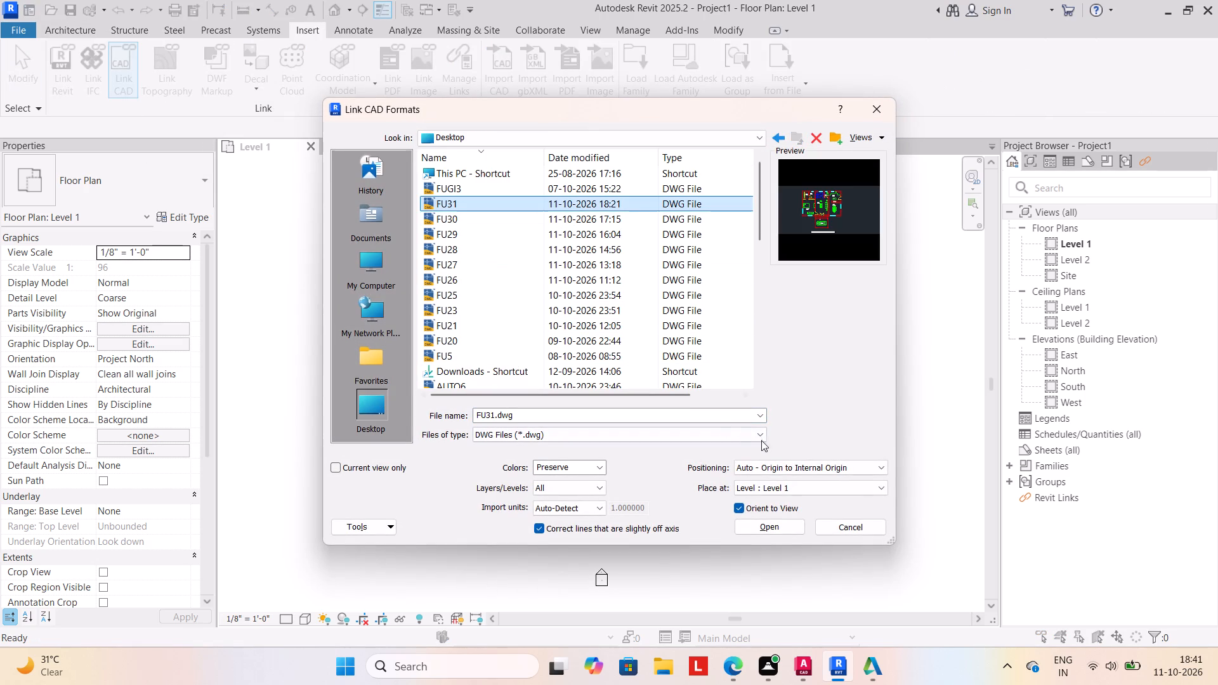
click(884, 466)
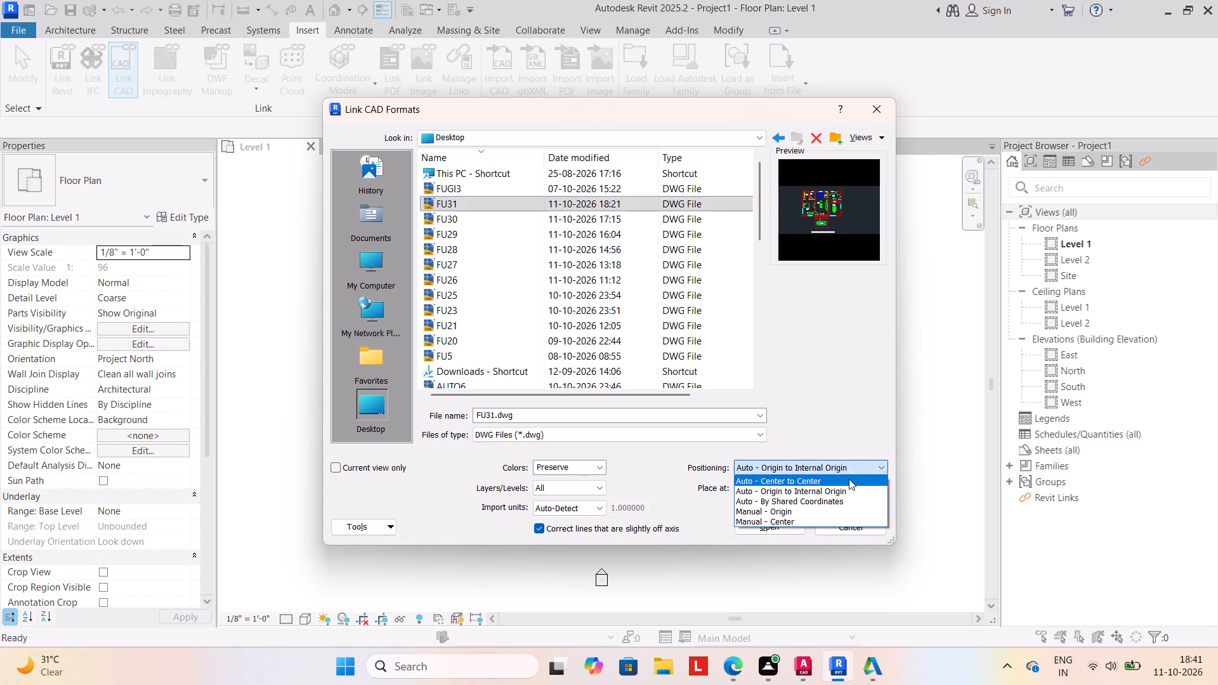
click(849, 479)
click(773, 522)
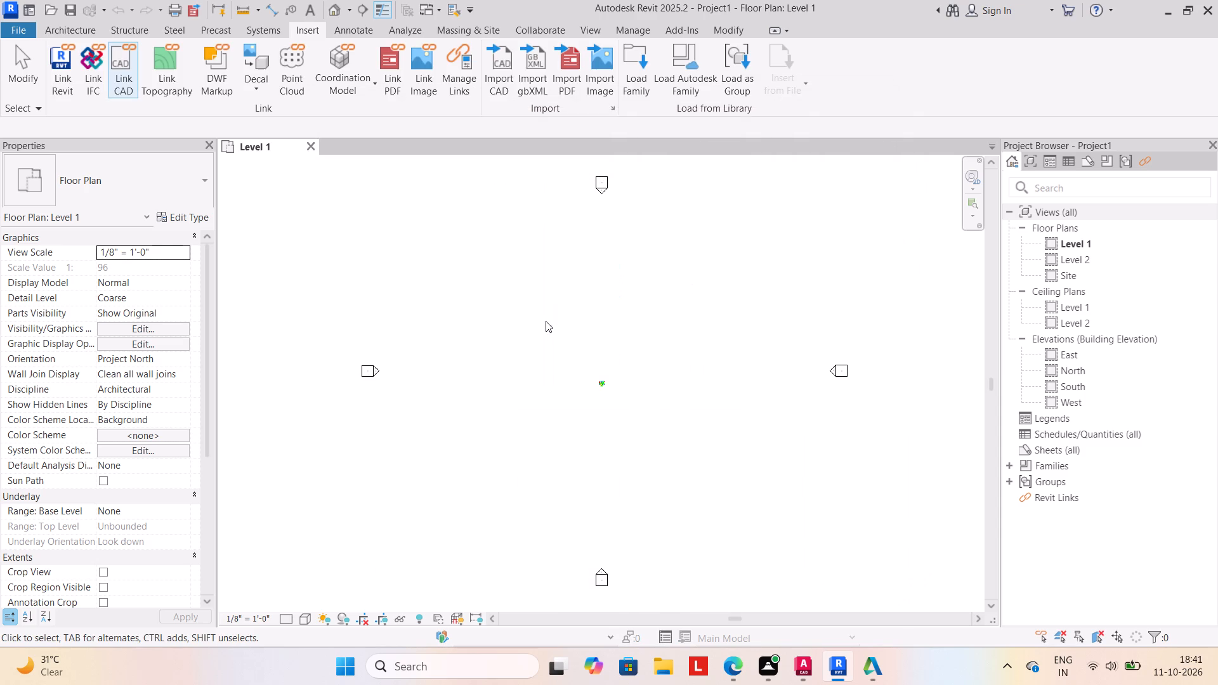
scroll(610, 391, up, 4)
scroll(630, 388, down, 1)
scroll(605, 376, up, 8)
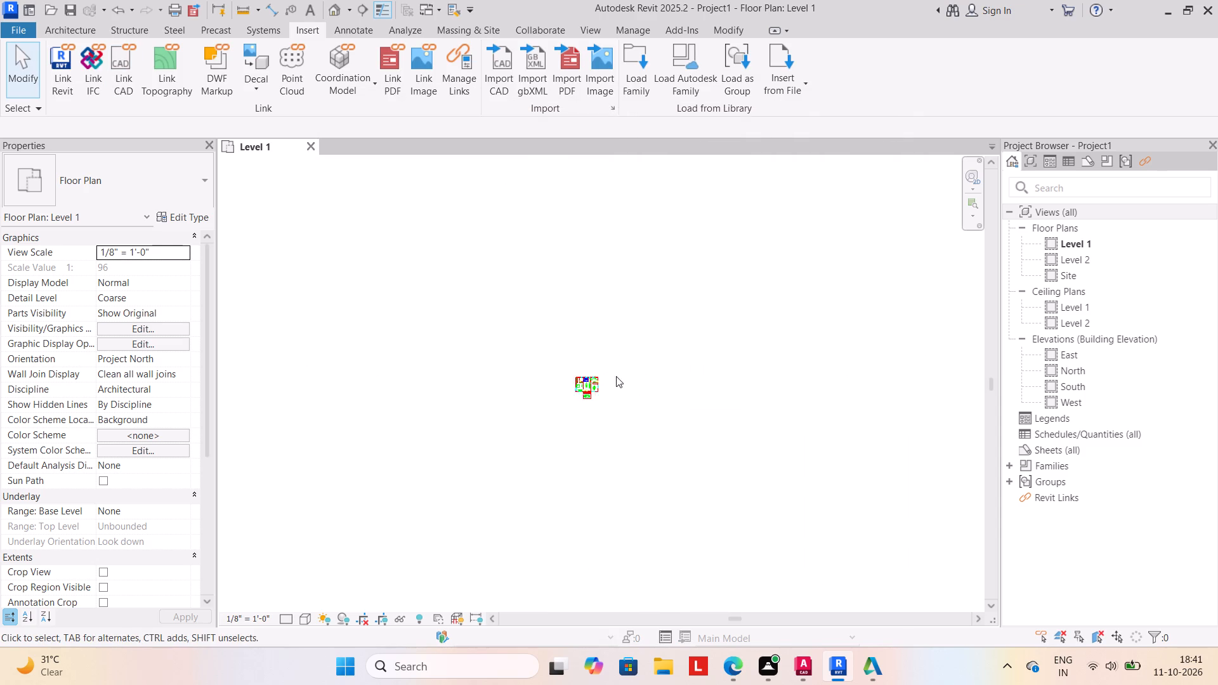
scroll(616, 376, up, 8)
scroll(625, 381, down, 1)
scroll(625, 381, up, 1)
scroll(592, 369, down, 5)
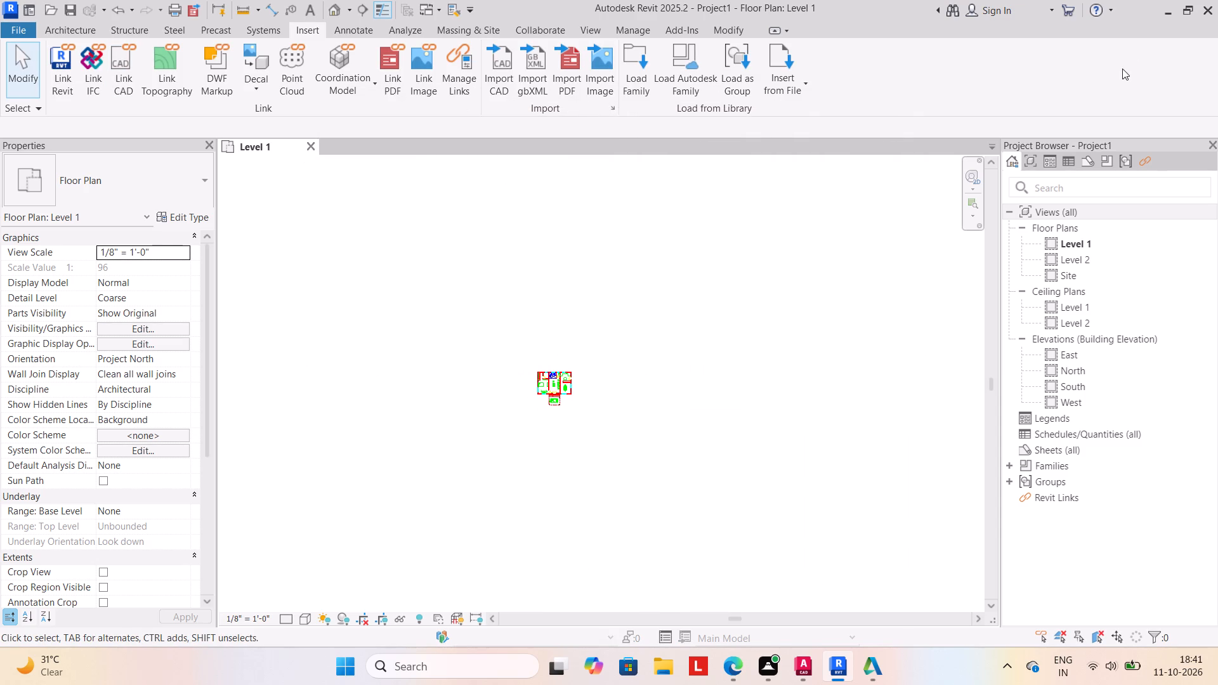
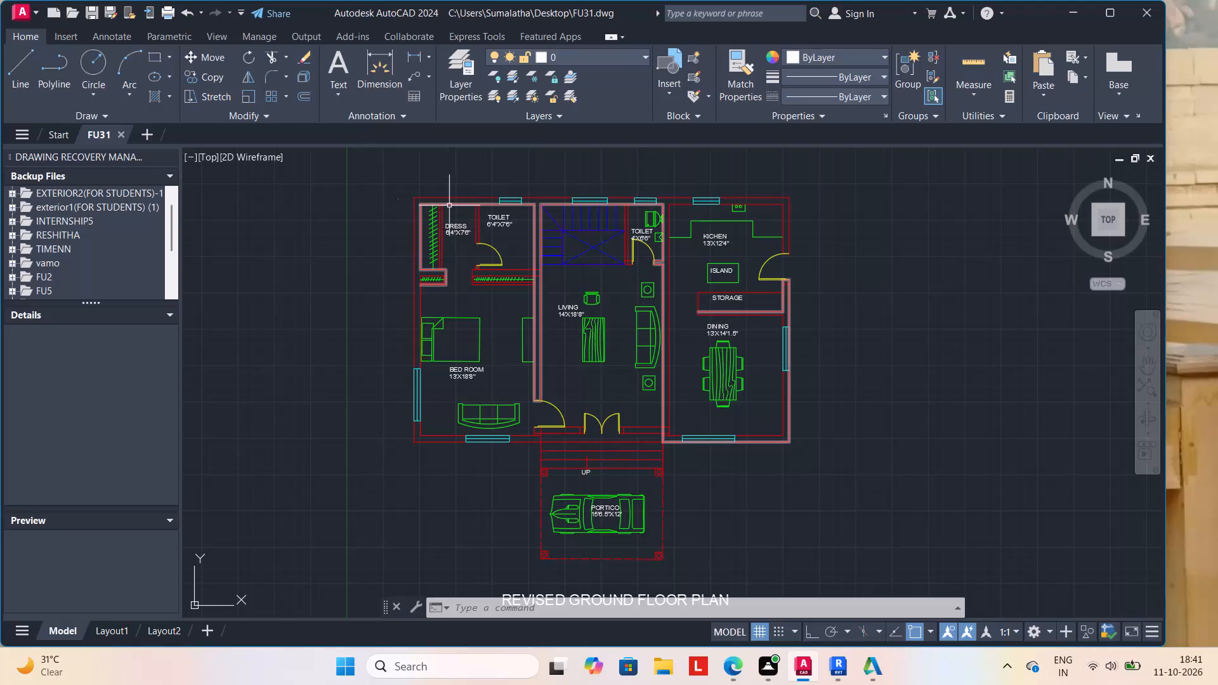
In AutoCAD, set the FU31 drawing units to Engineering length with 0'-0" precision and an insertion scale of Inches.
text(UN)
key(Return)
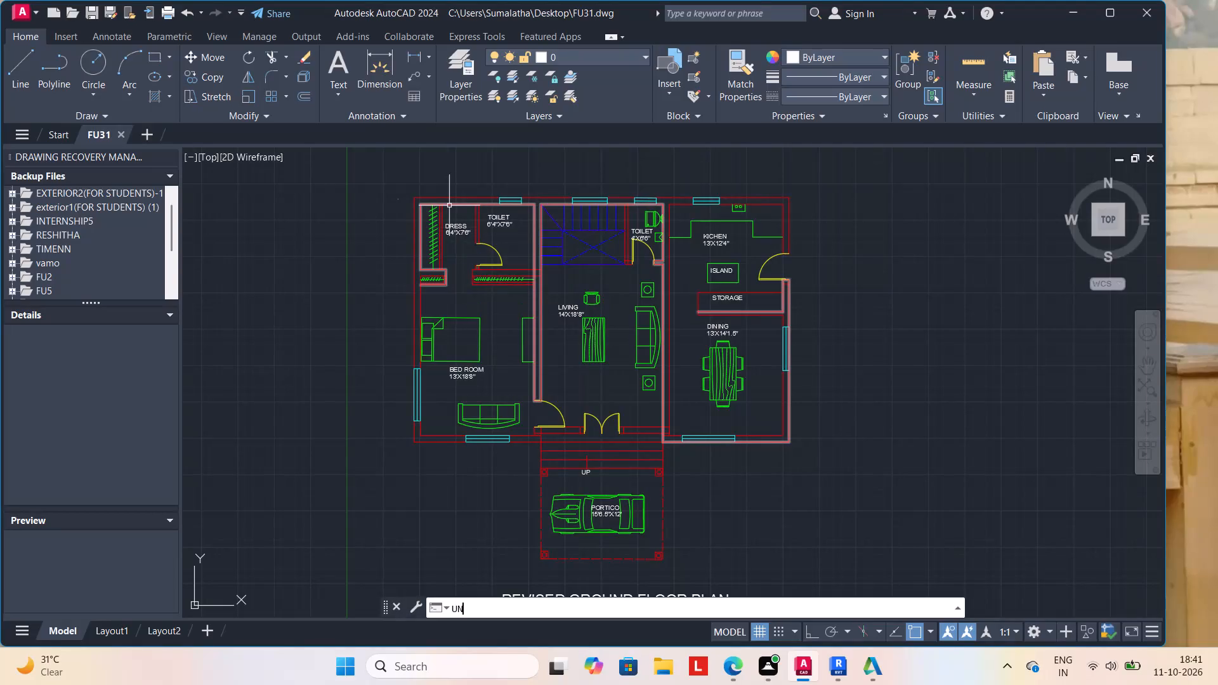
click(587, 221)
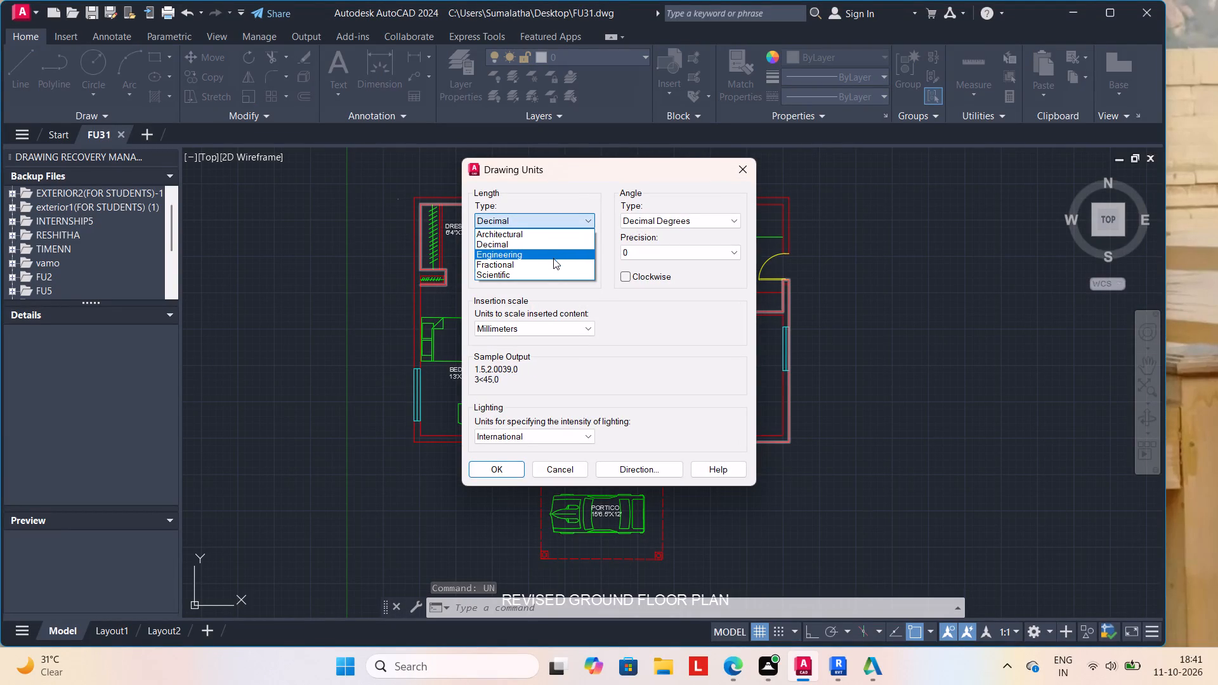
click(553, 258)
click(590, 254)
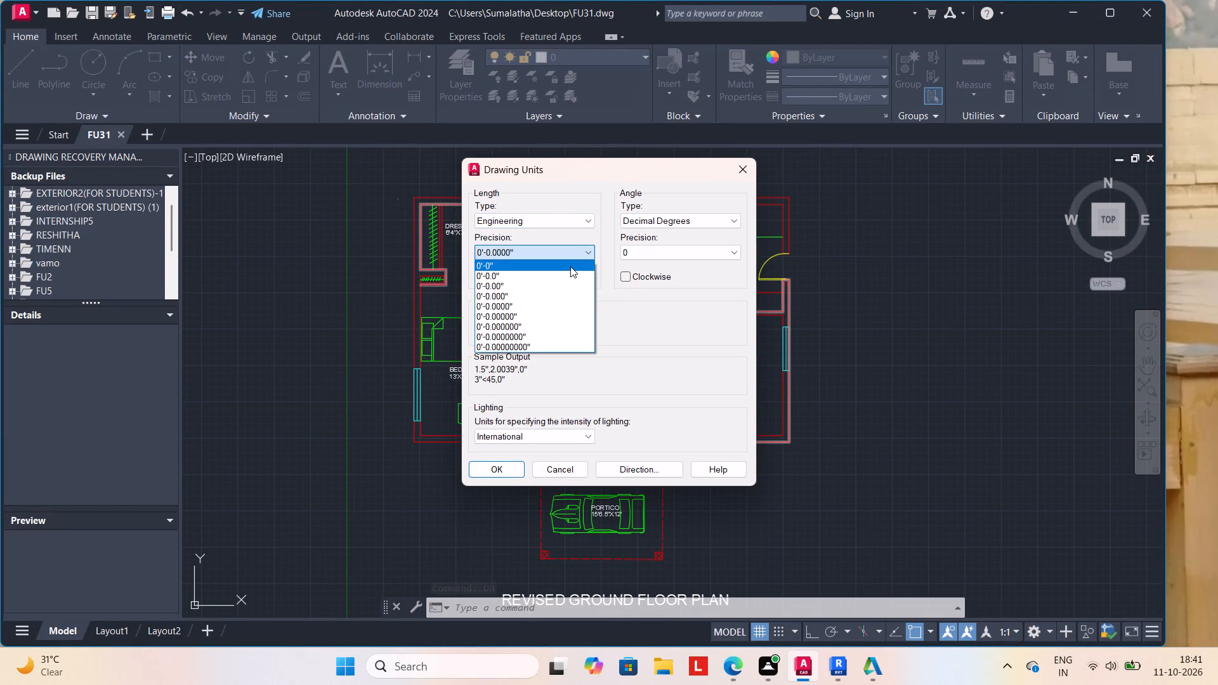
click(570, 266)
click(584, 325)
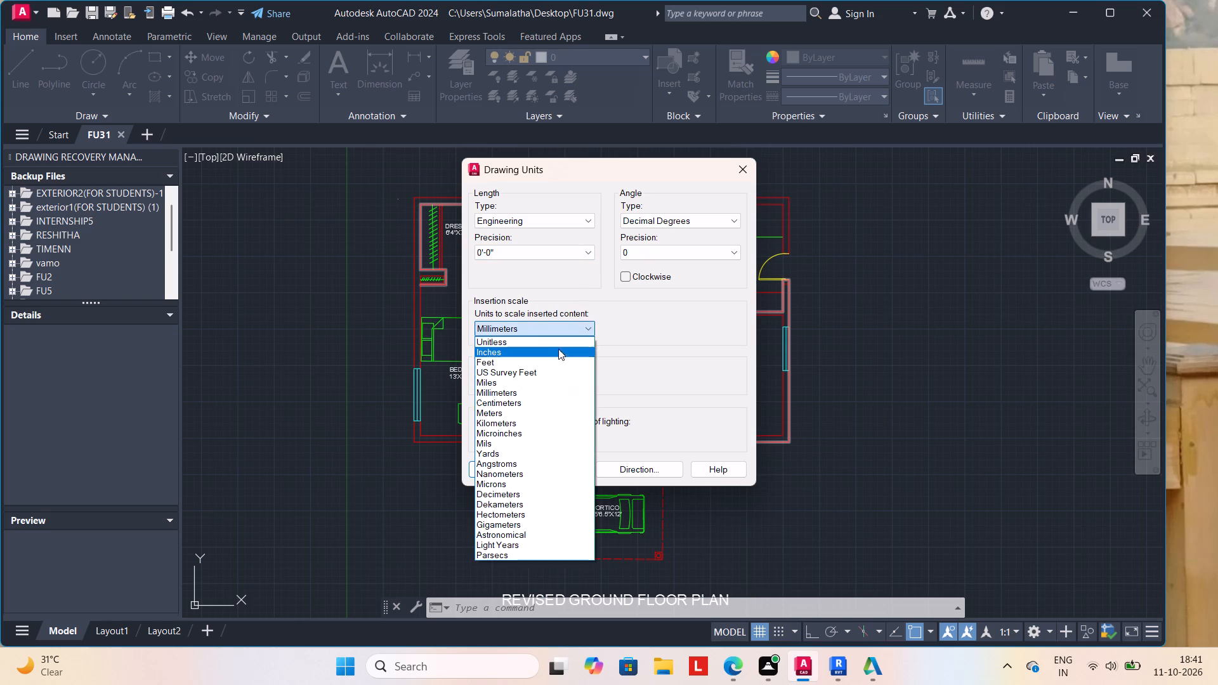
click(557, 351)
click(499, 462)
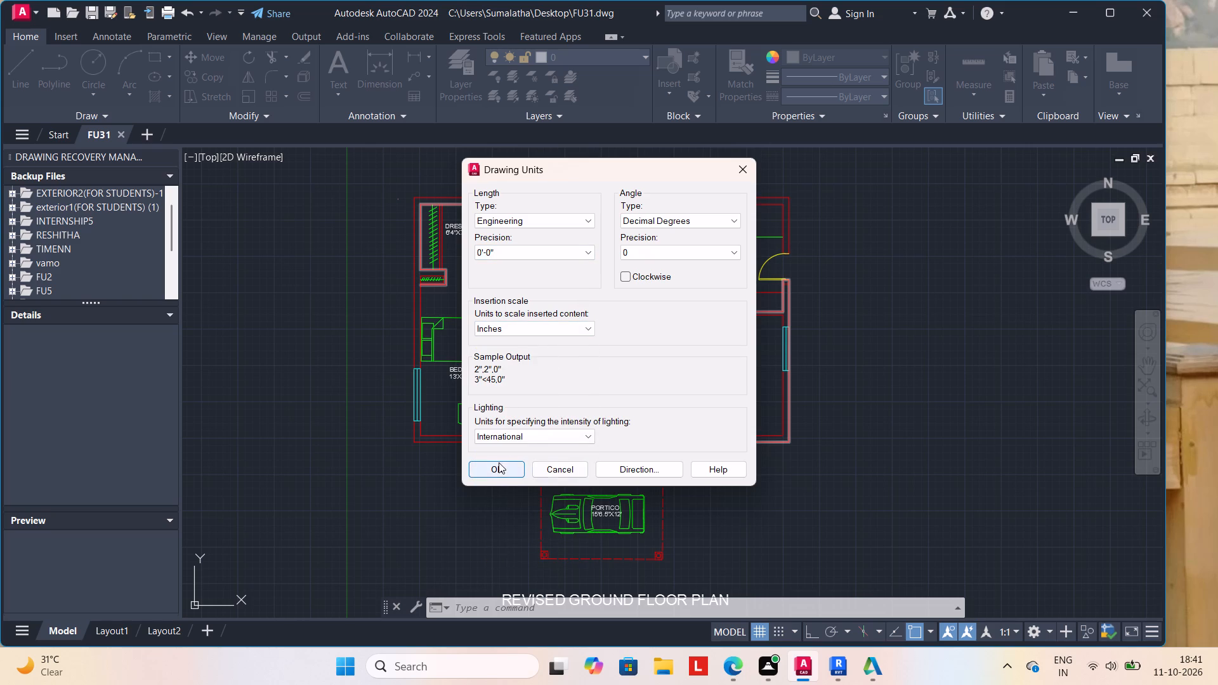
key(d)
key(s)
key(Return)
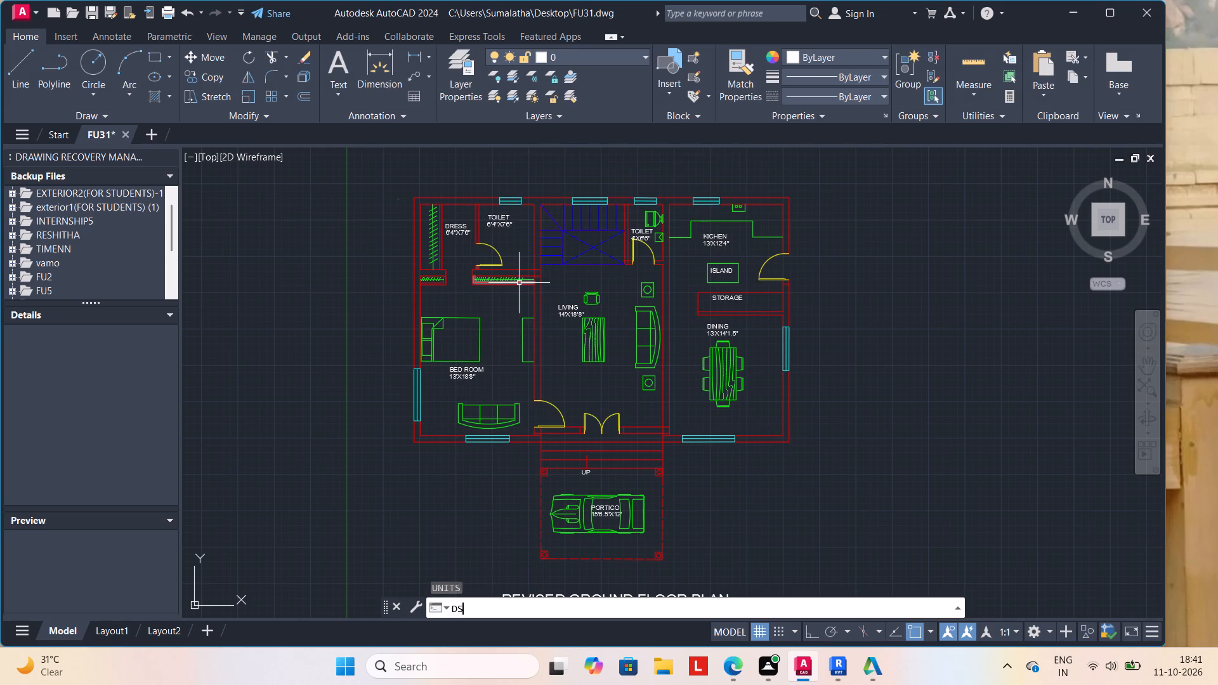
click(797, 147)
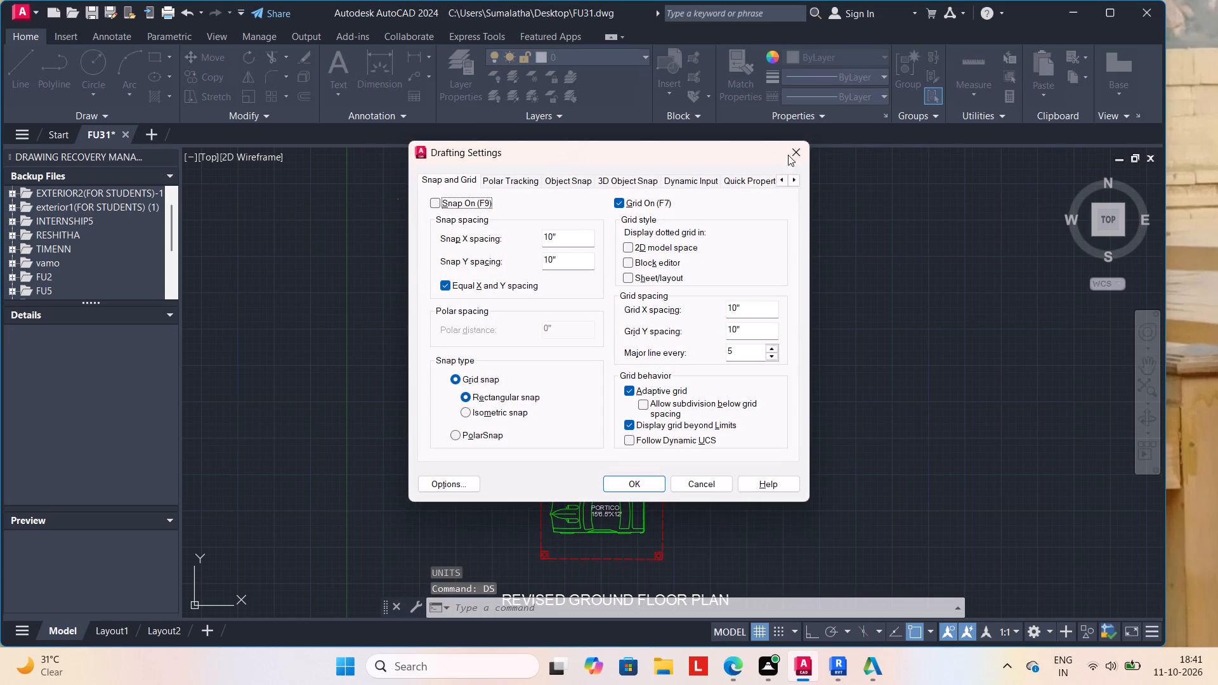
Modify the ISO-25 dimension style's primary units to Engineering with 0'-0" precision and set the style current.
key(d)
key(Return)
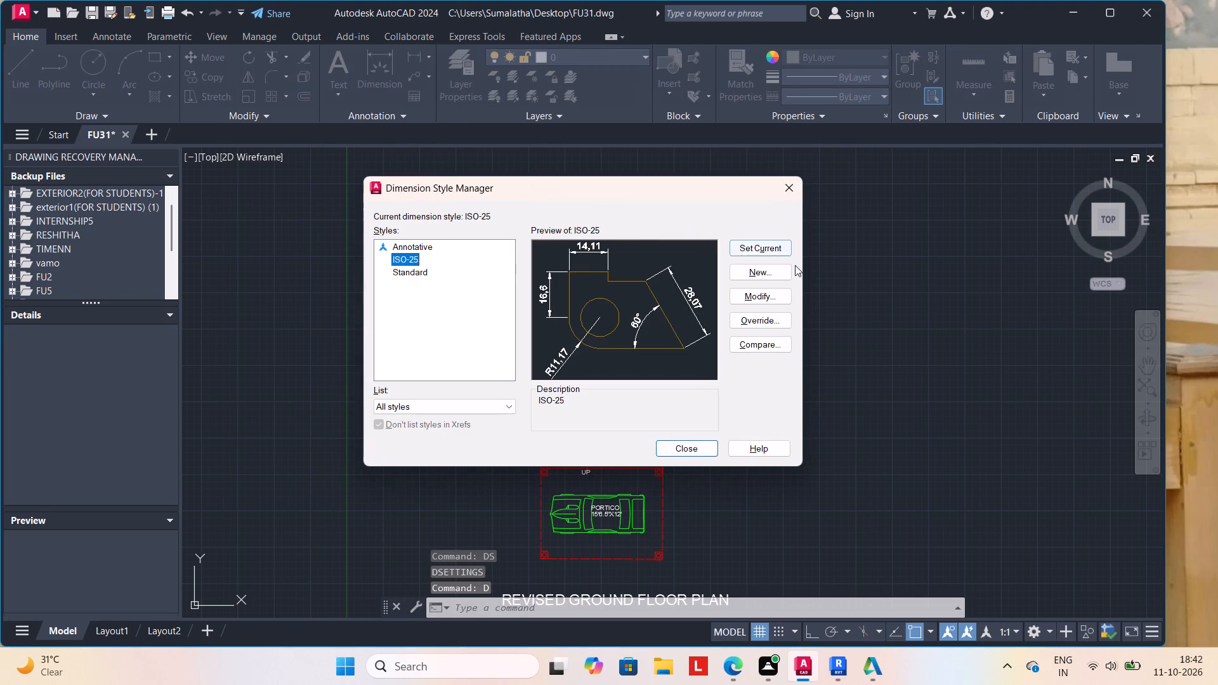
click(760, 290)
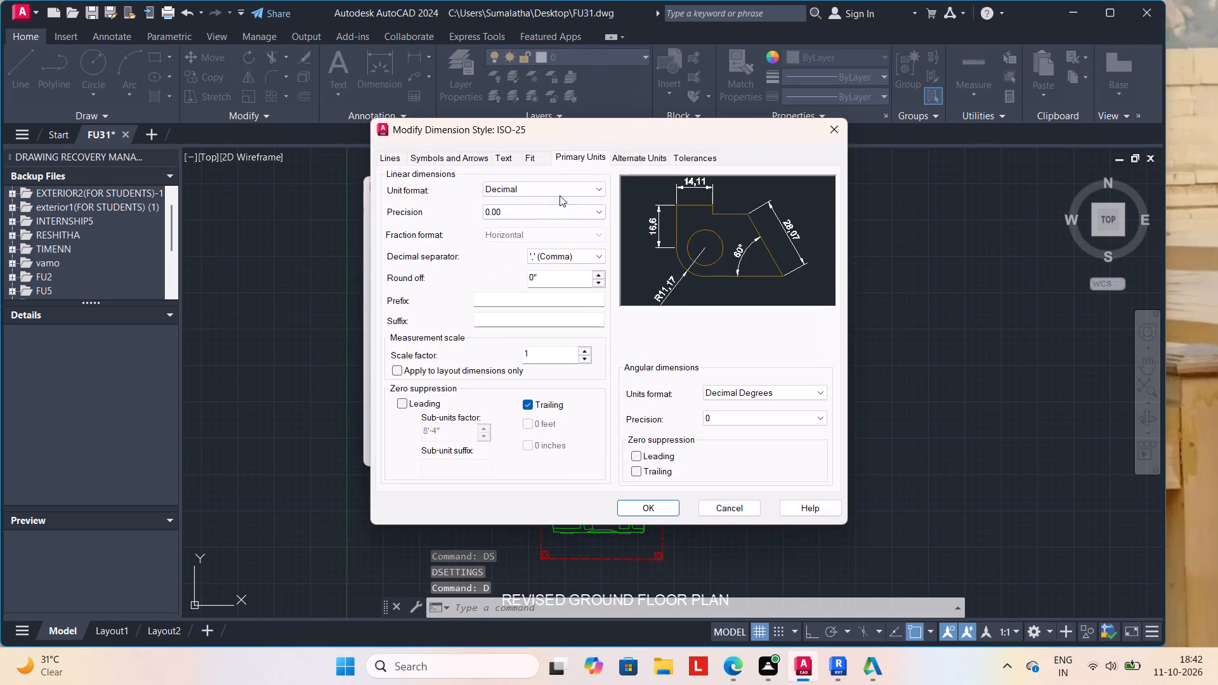
click(598, 186)
click(577, 221)
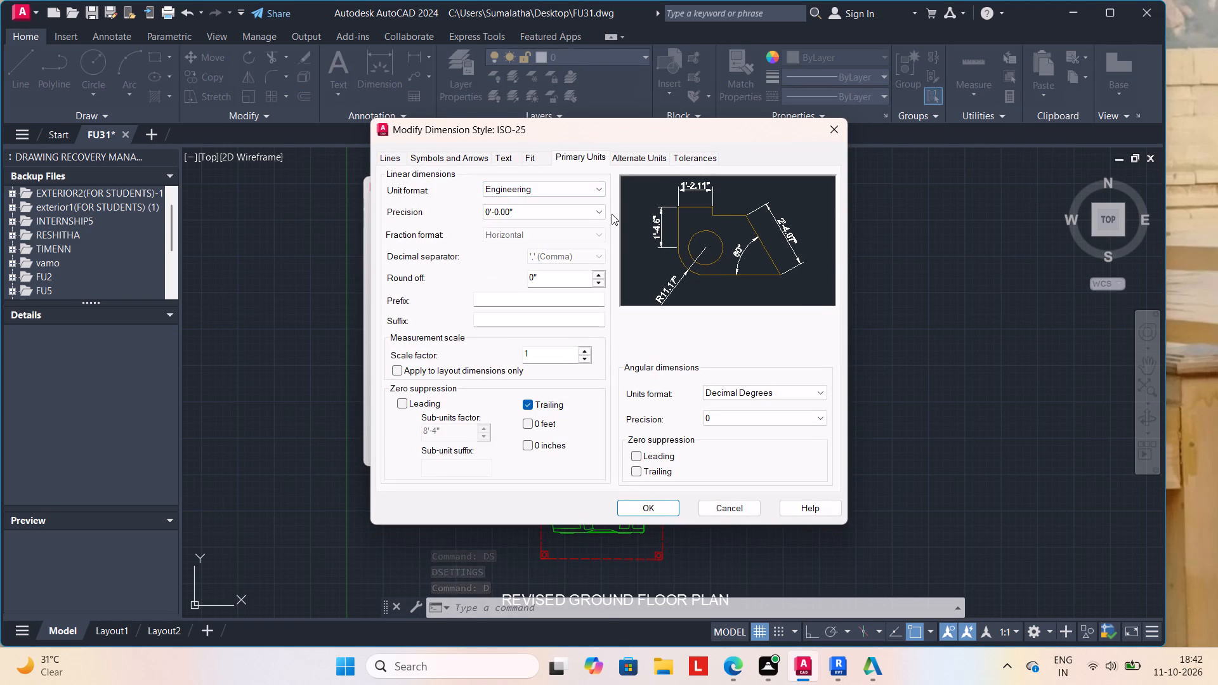
click(603, 213)
click(594, 227)
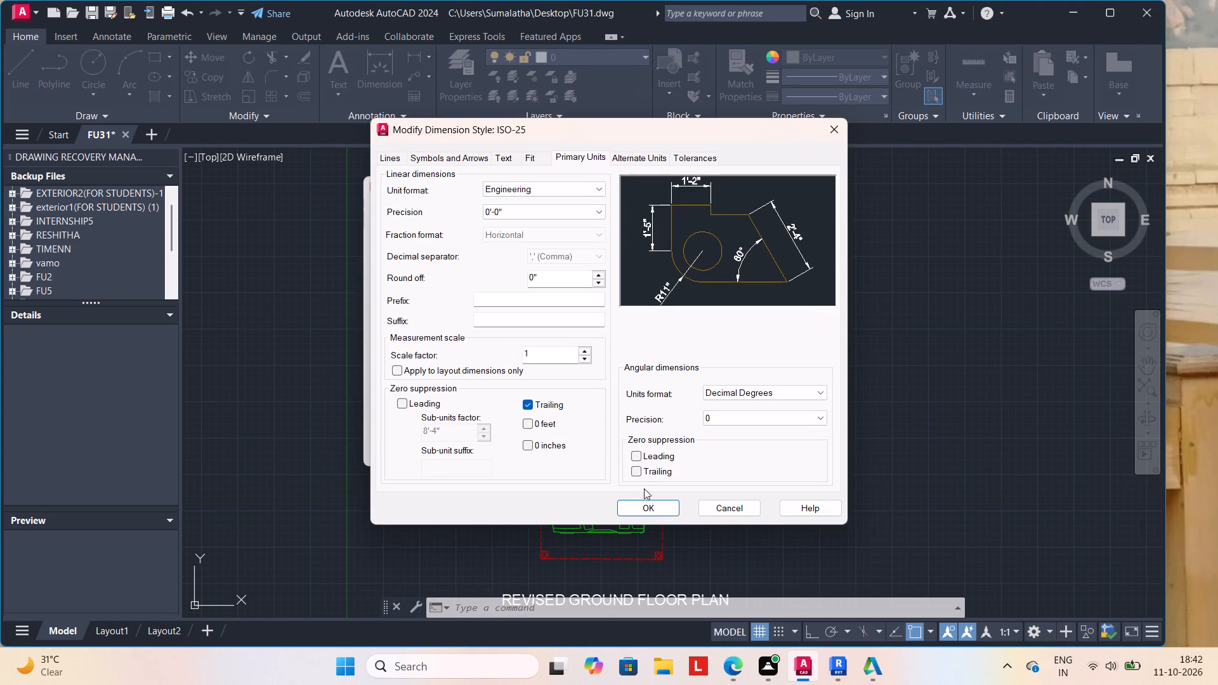
drag(641, 508, 647, 499)
click(765, 244)
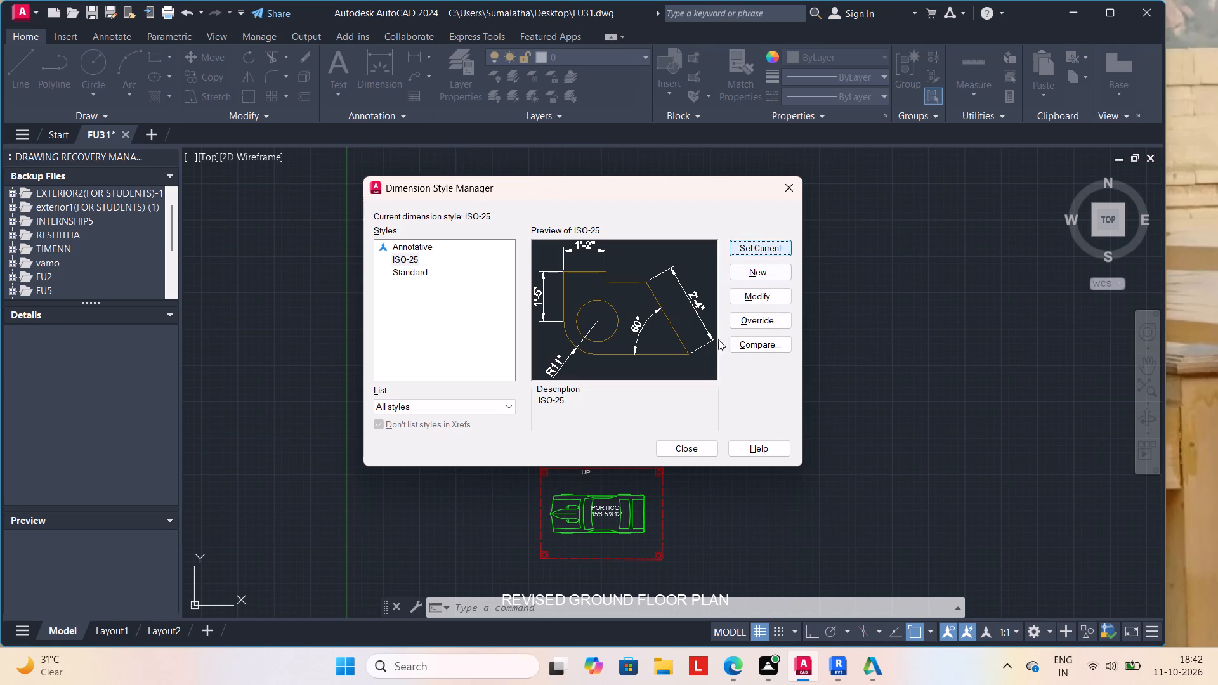
click(680, 447)
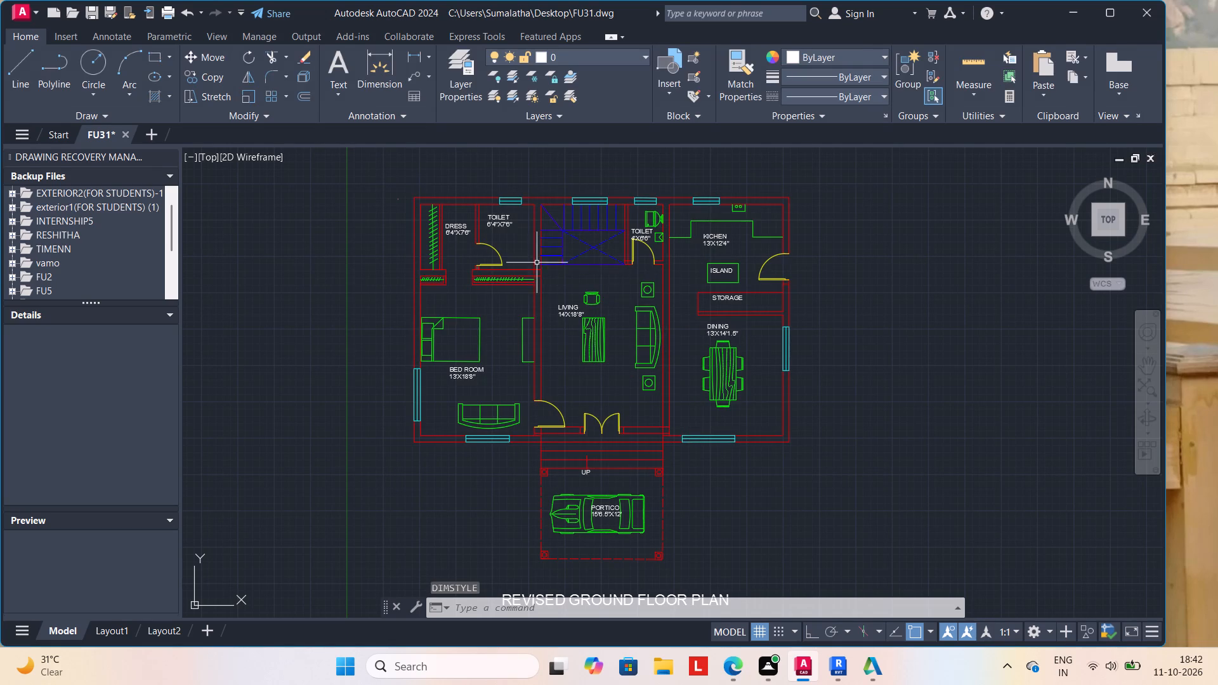
Save the drawing as FU31 on the Desktop as an AutoCAD 2018 drawing, replacing the existing file.
click(27, 13)
click(67, 207)
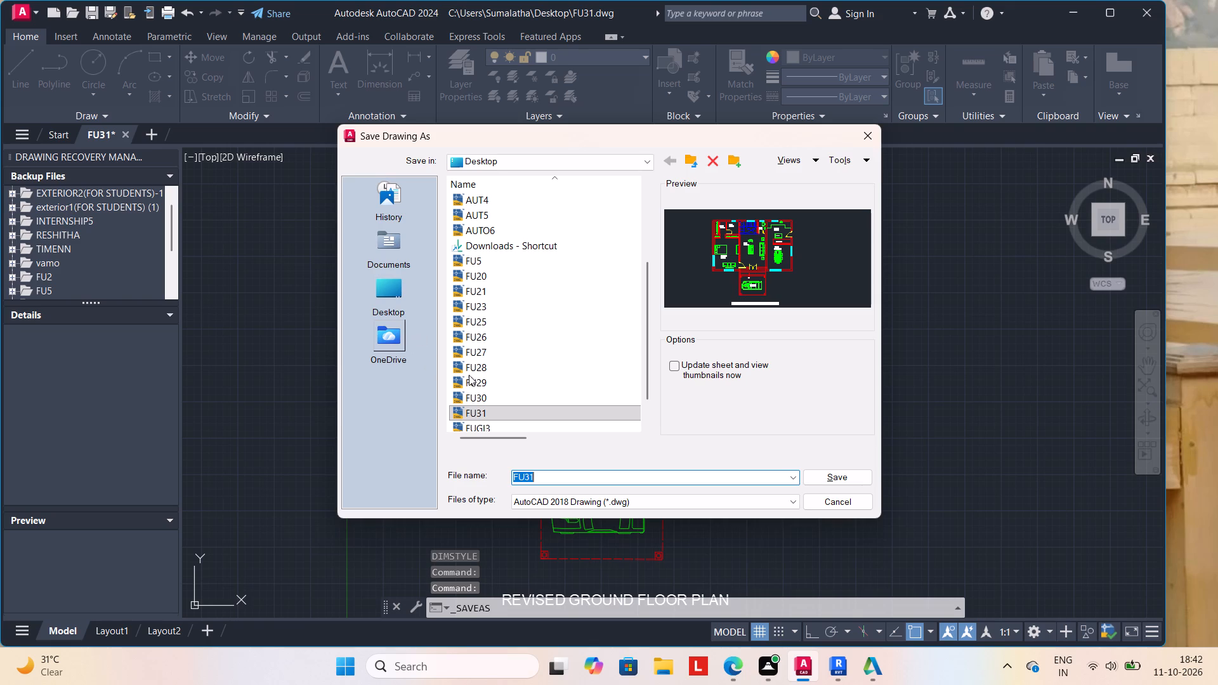
click(390, 289)
click(566, 480)
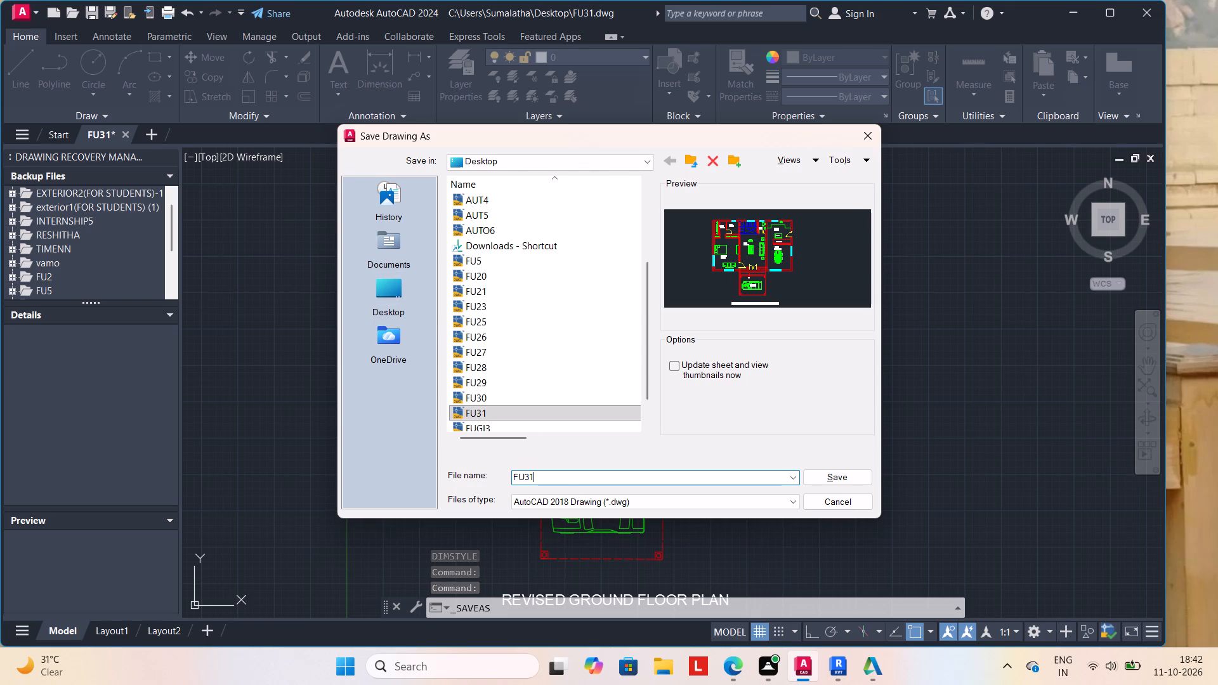
click(820, 476)
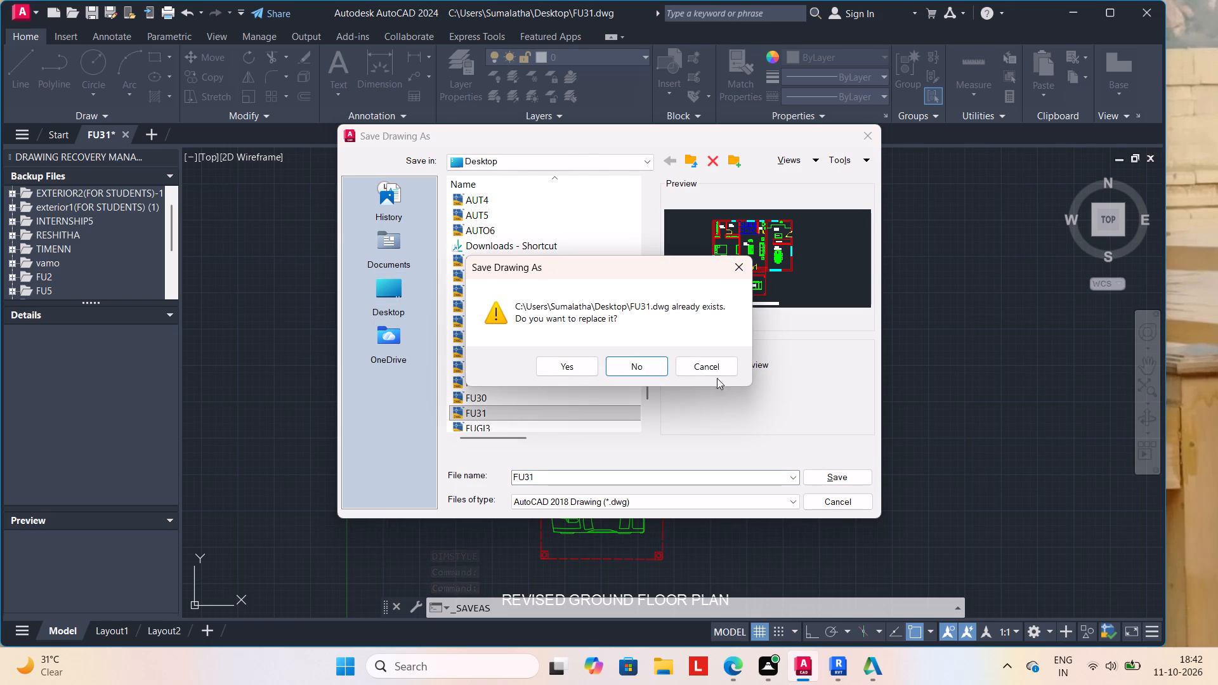
click(561, 366)
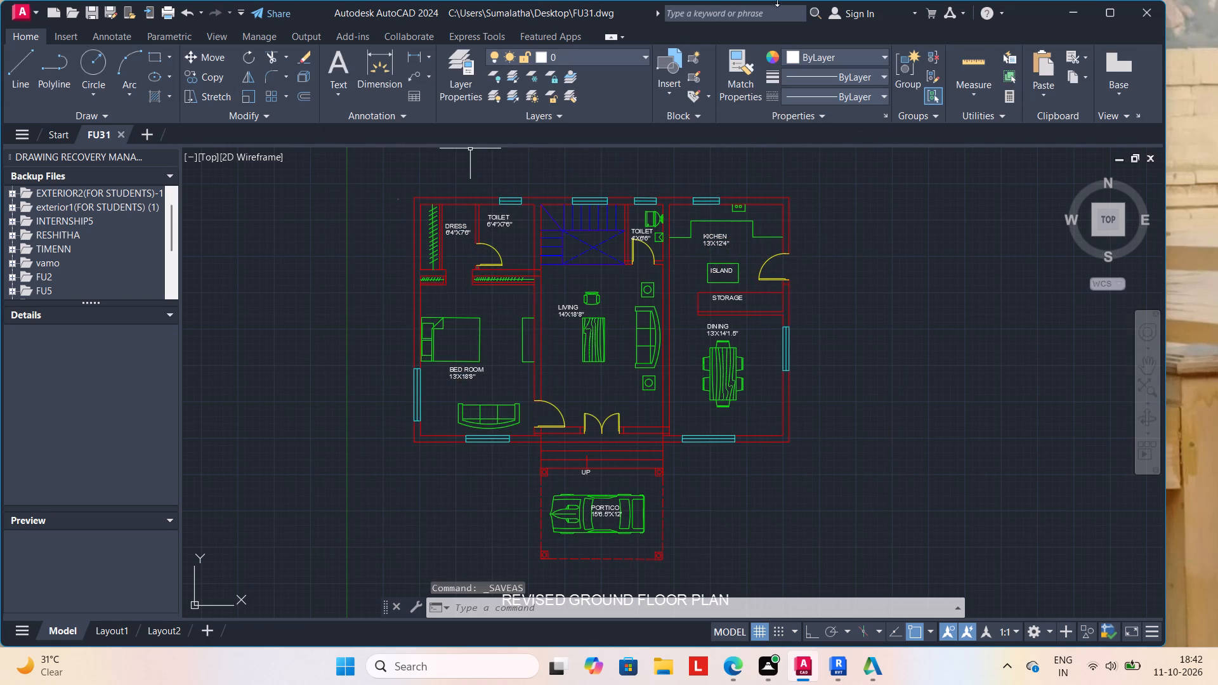
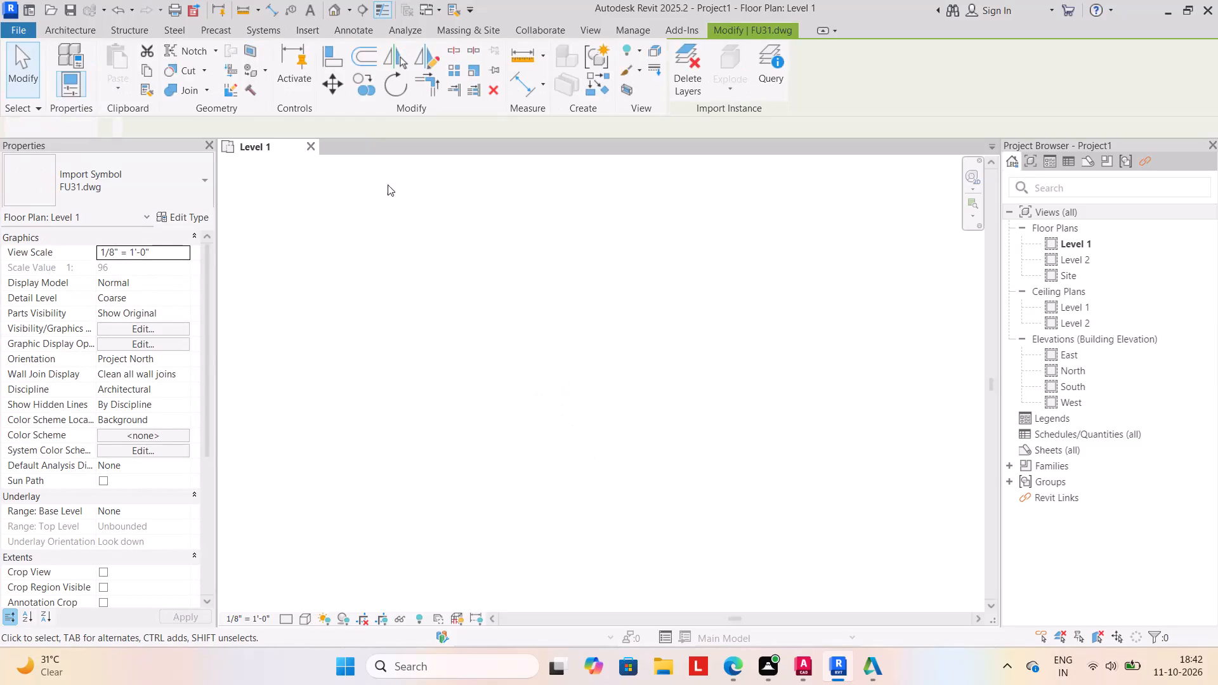
Link FU31.dwg from the Desktop onto Level 1, with Auto - Center to Center positioning and Auto-Detect import units.
click(130, 68)
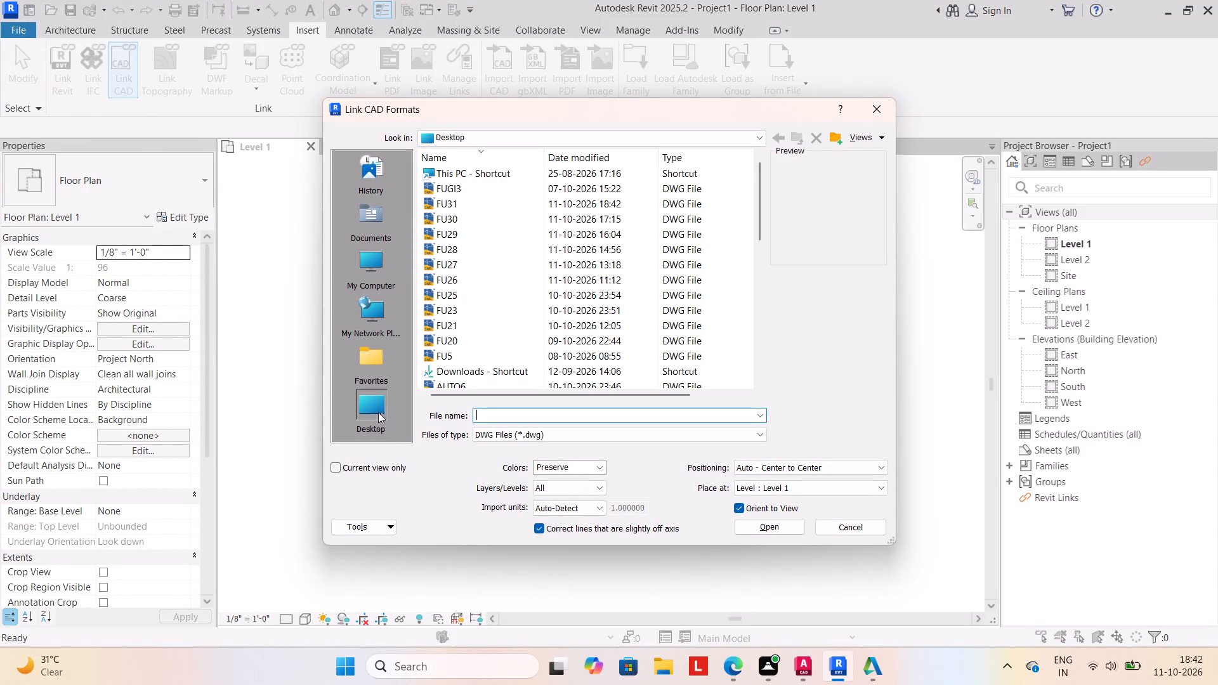
drag(377, 410, 406, 419)
click(497, 415)
key(f)
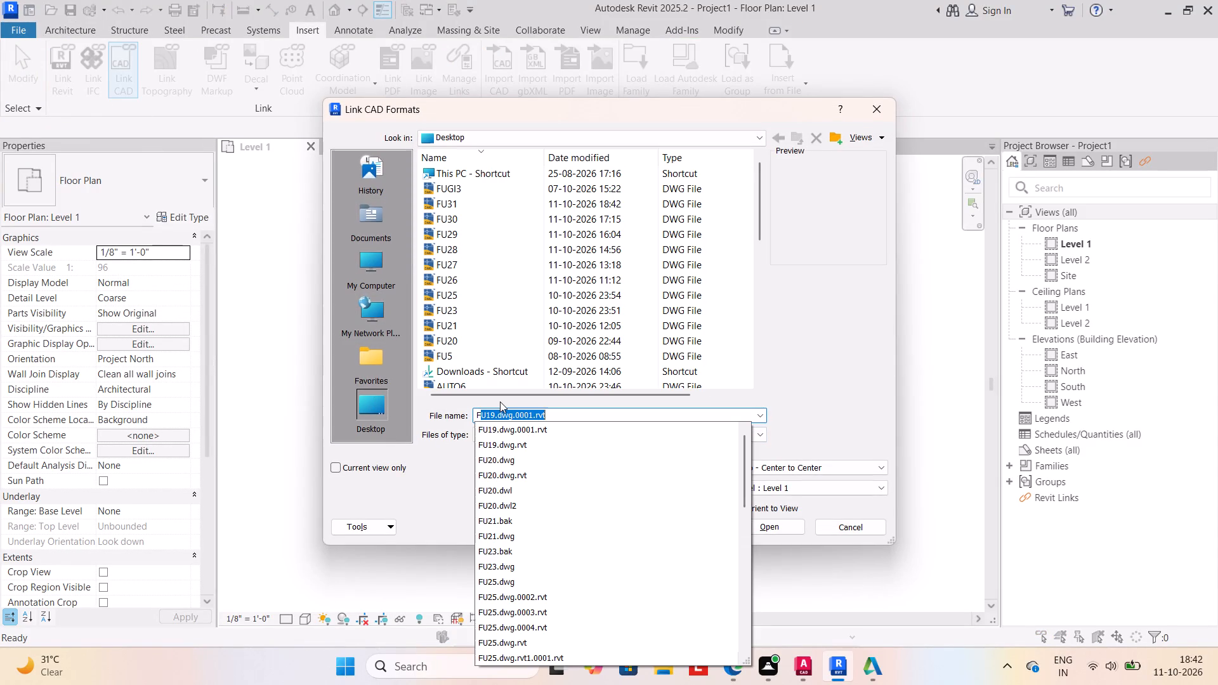
key(u)
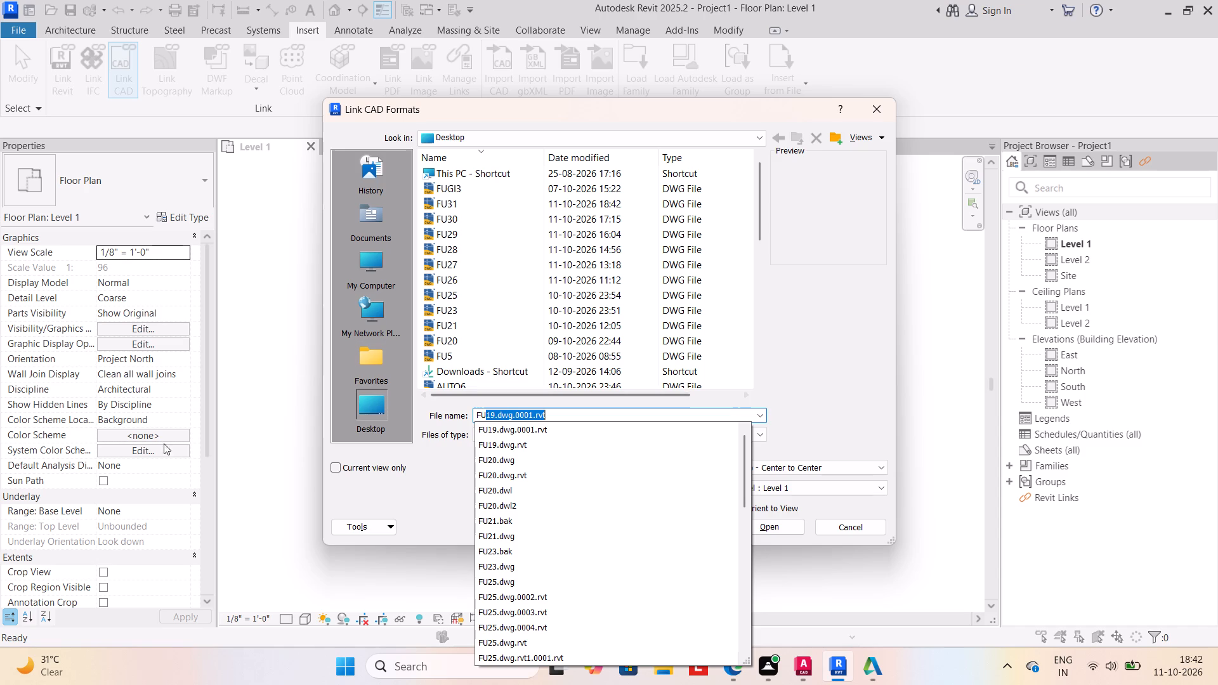
text(31)
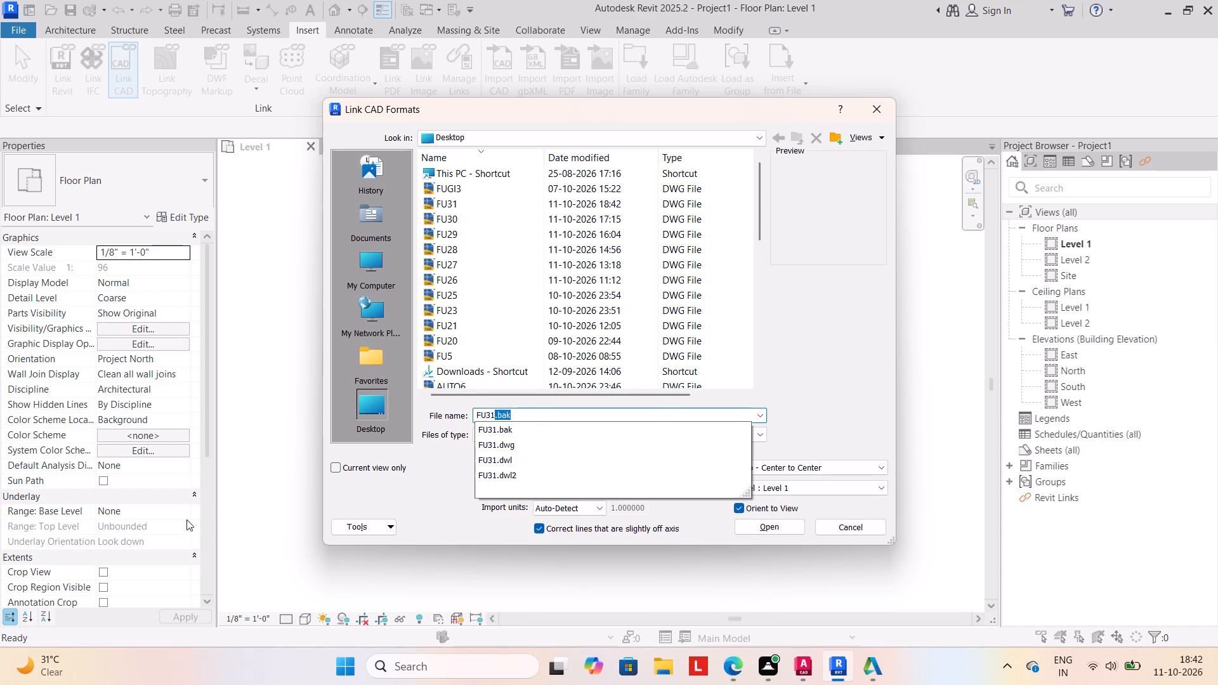
click(510, 447)
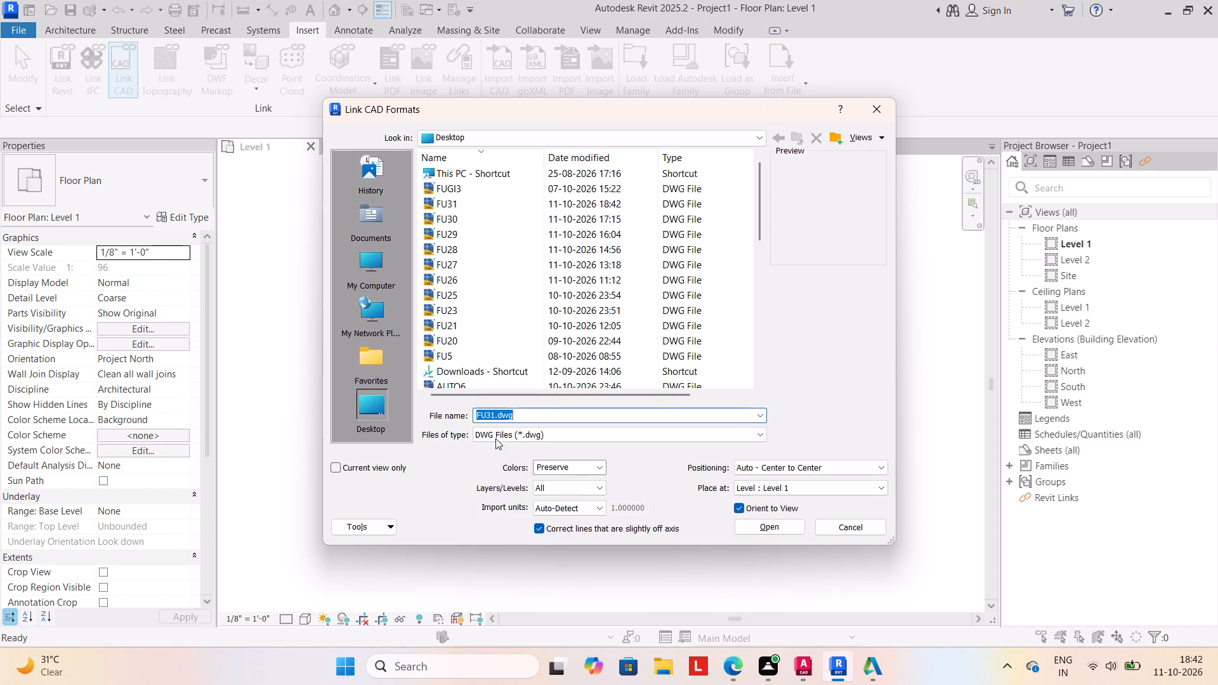
click(793, 528)
Examine the linked floor plan's size and placement in the Level 1 view.
scroll(600, 422, down, 9)
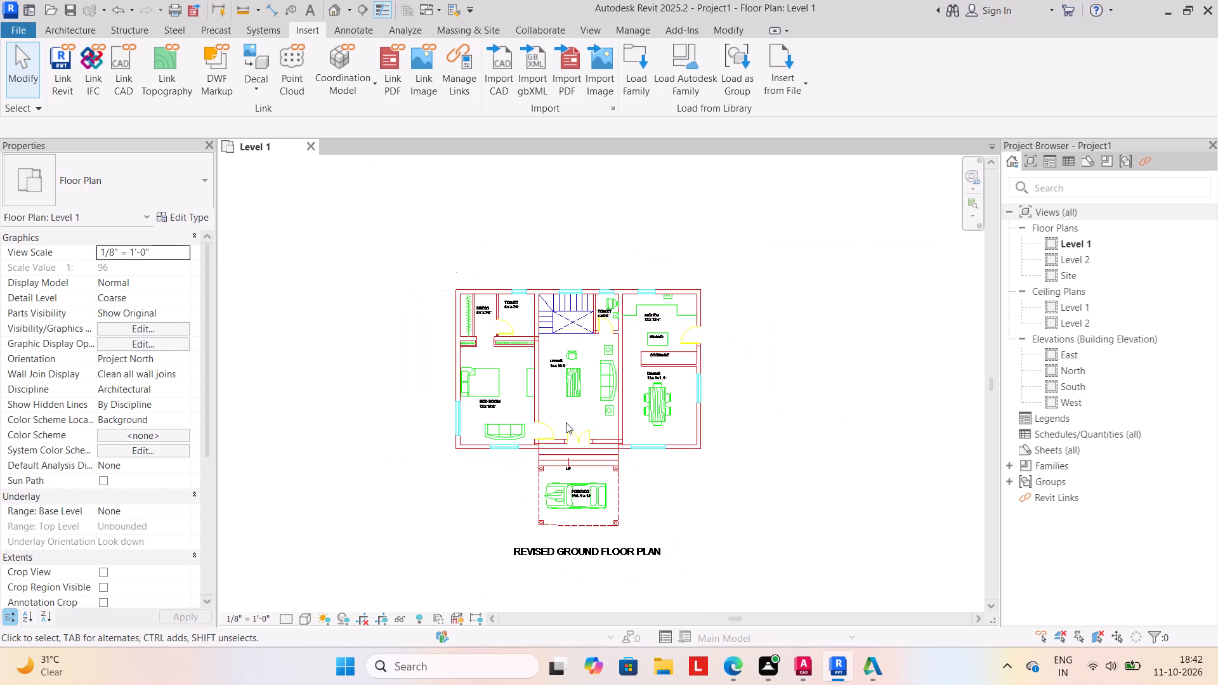
scroll(560, 366, up, 2)
middle_drag(533, 363, 451, 346)
scroll(451, 346, down, 4)
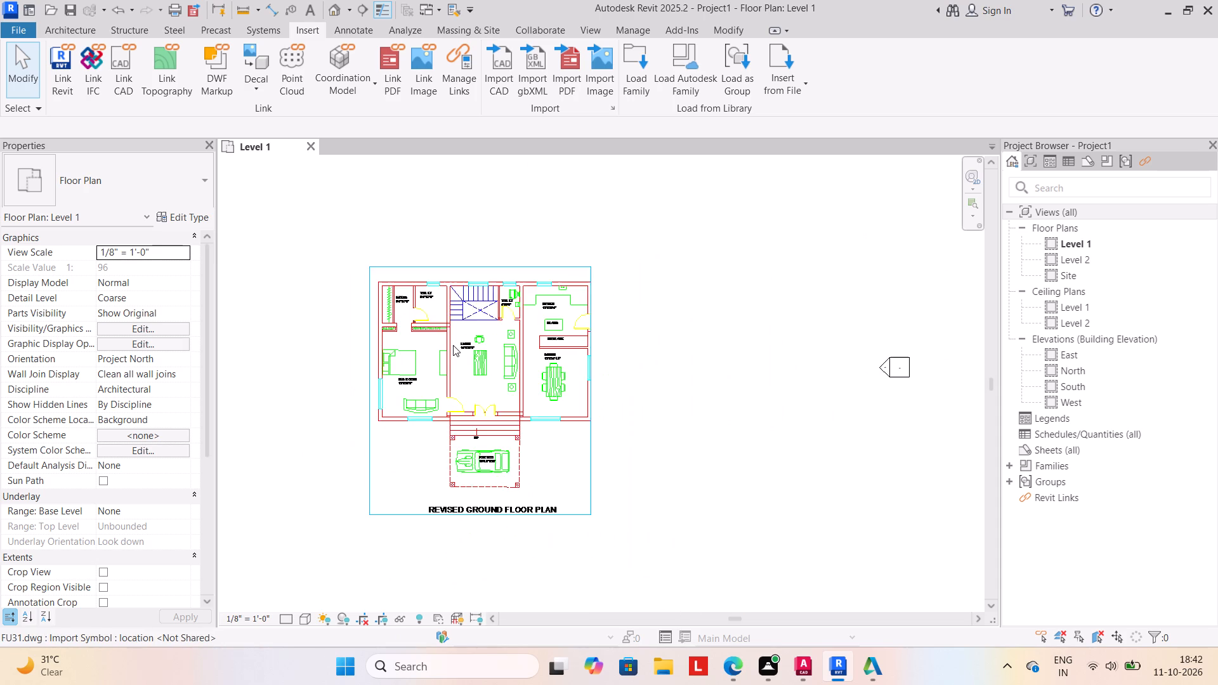
scroll(453, 345, down, 2)
middle_drag(456, 344, 504, 330)
scroll(474, 283, up, 3)
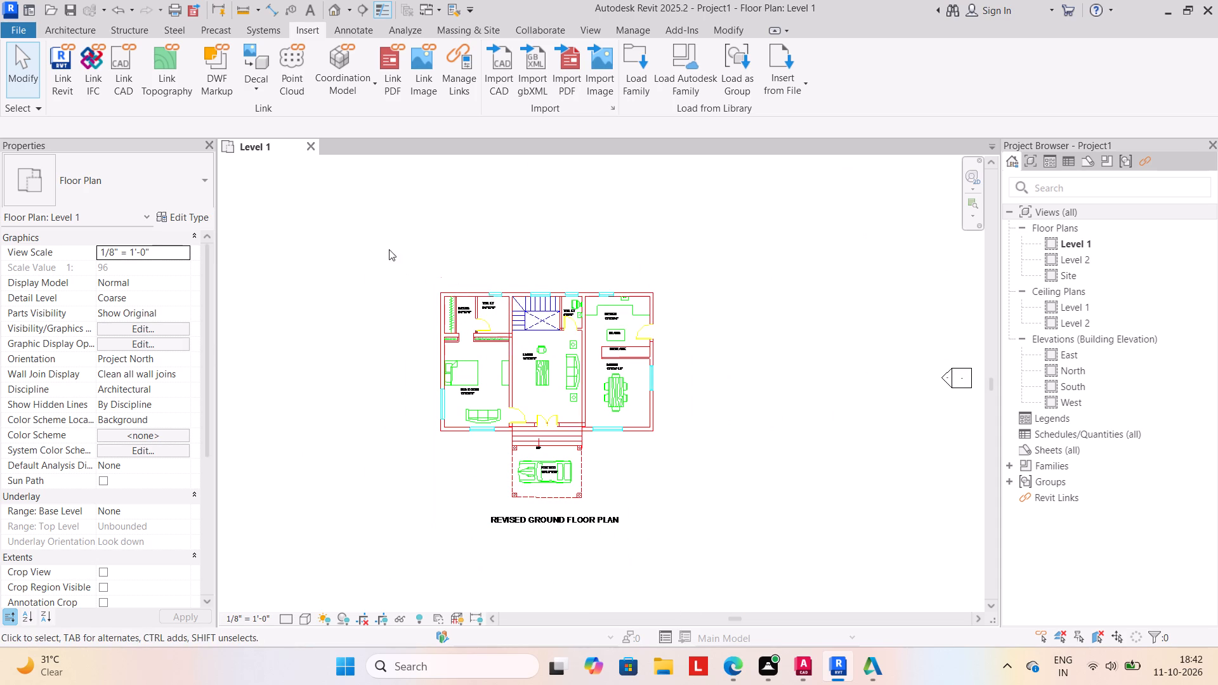
Start an architectural wall with an unconnected height of 10' and the location line at Finish Face: Interior.
click(48, 29)
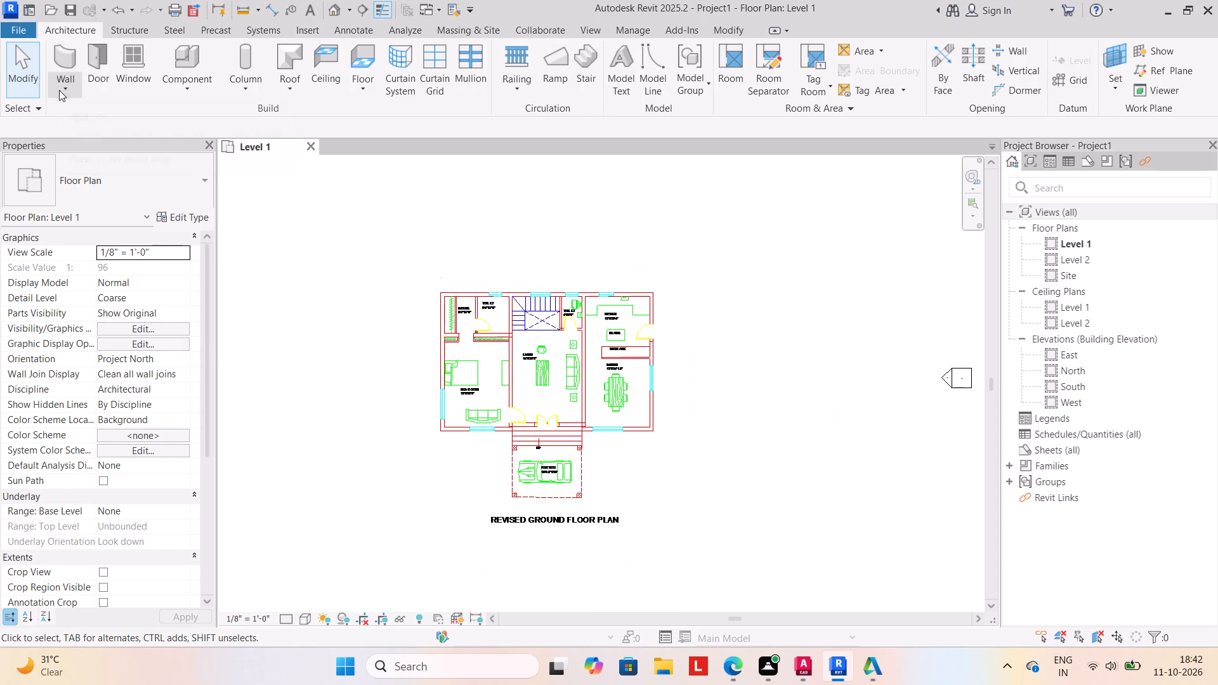
click(59, 97)
click(101, 121)
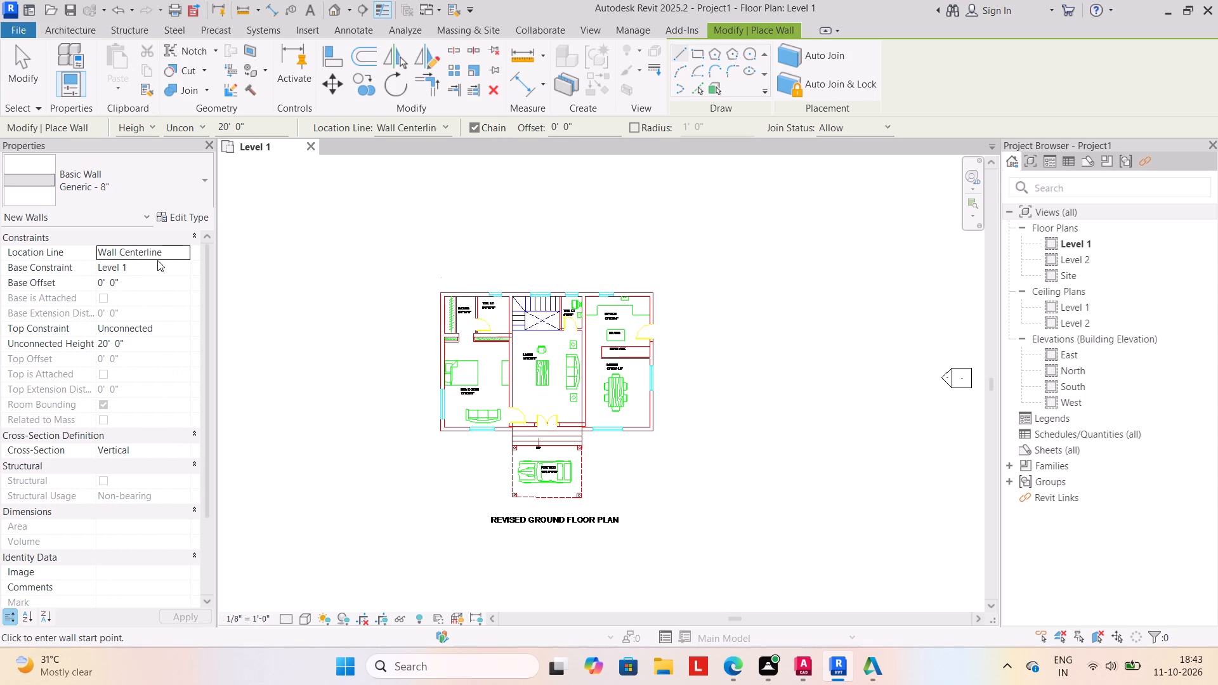
click(144, 347)
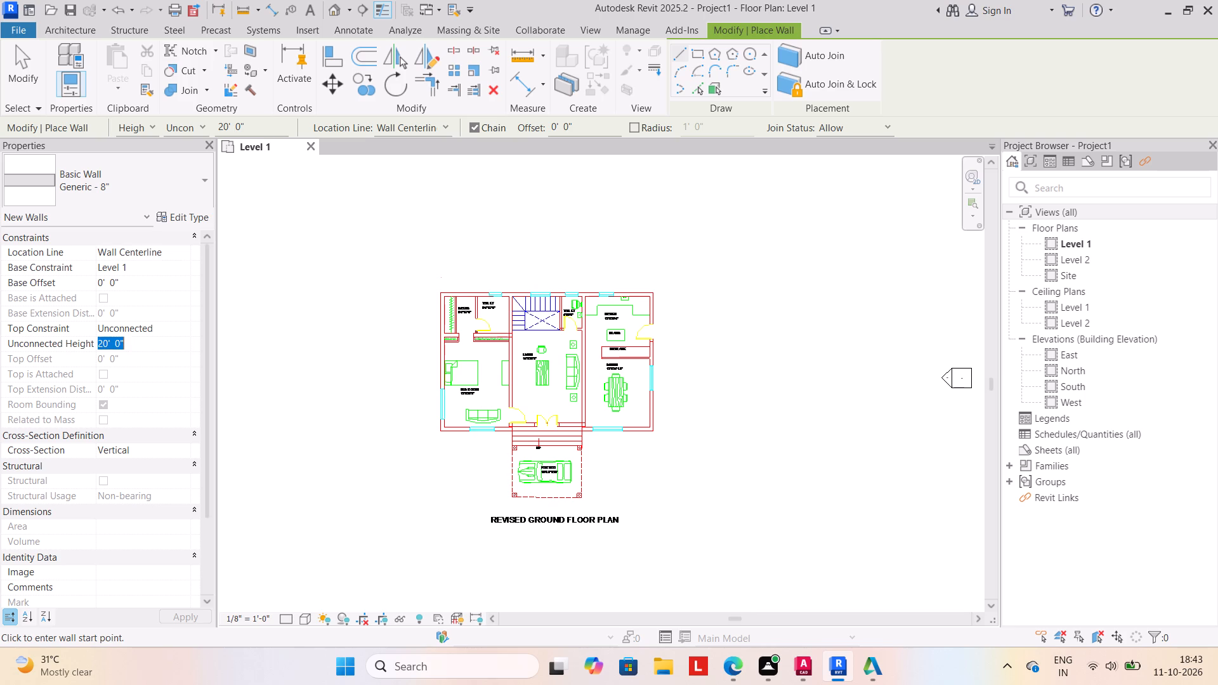
text(10')
key(Return)
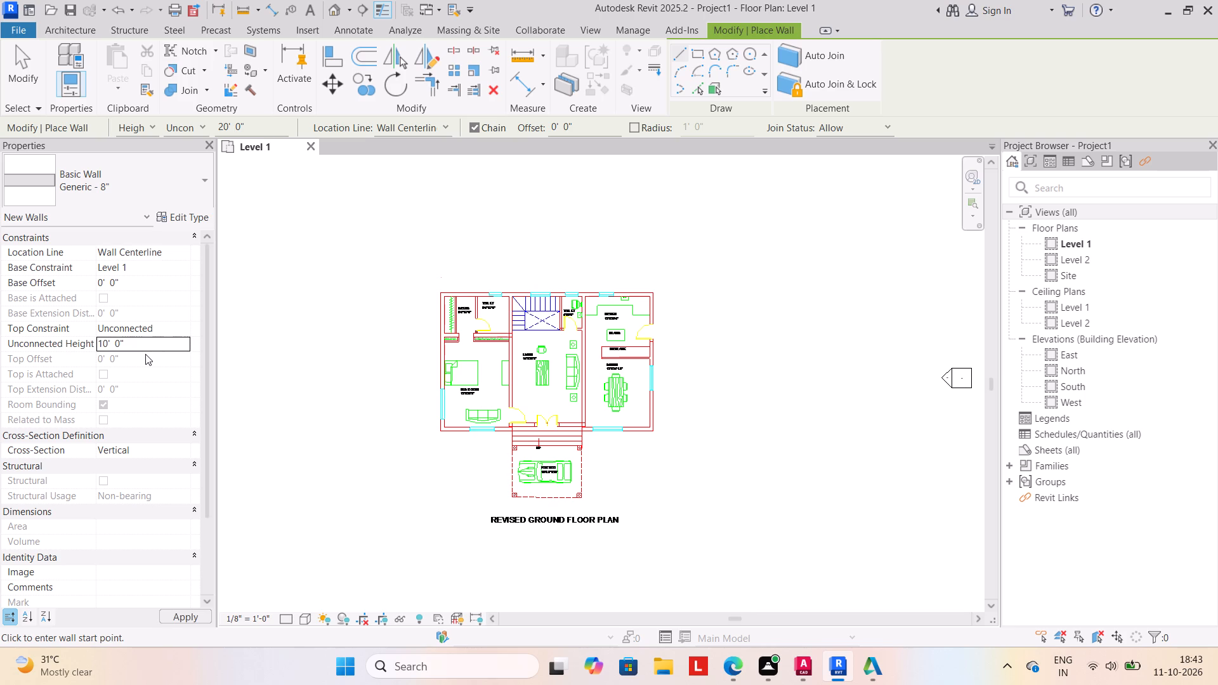
click(182, 253)
click(160, 302)
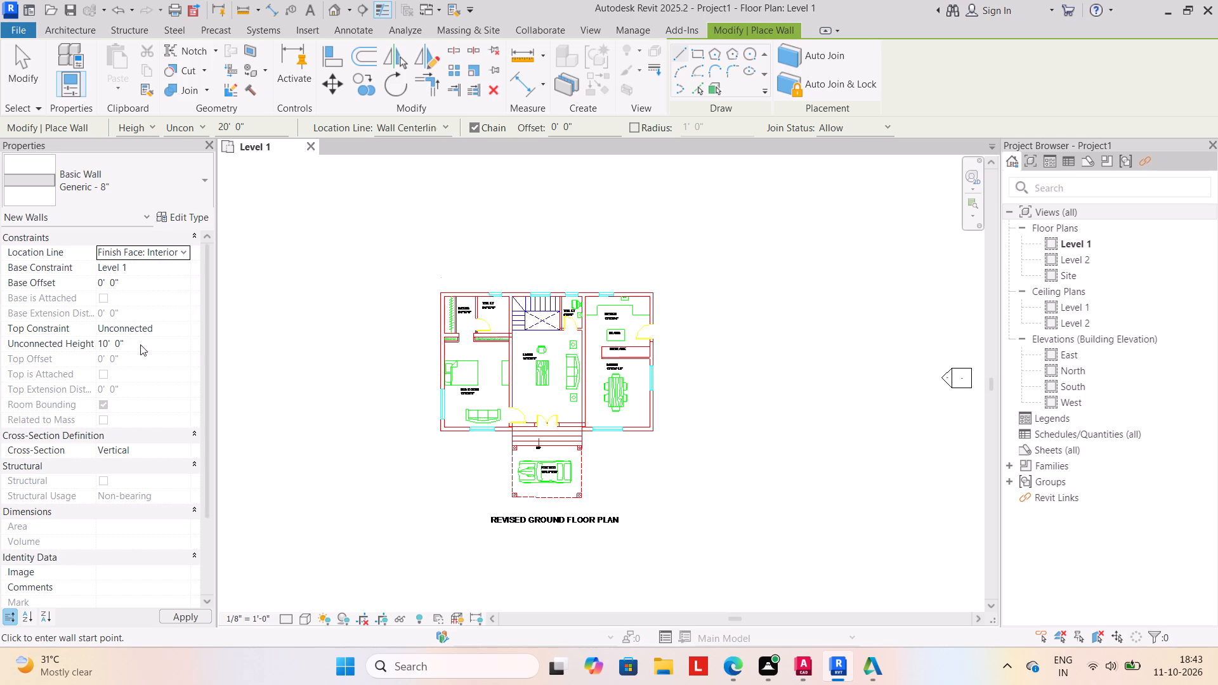
Duplicate the Generic - 8" wall type as WALL9" and set its structure layer thickness to 9".
click(193, 216)
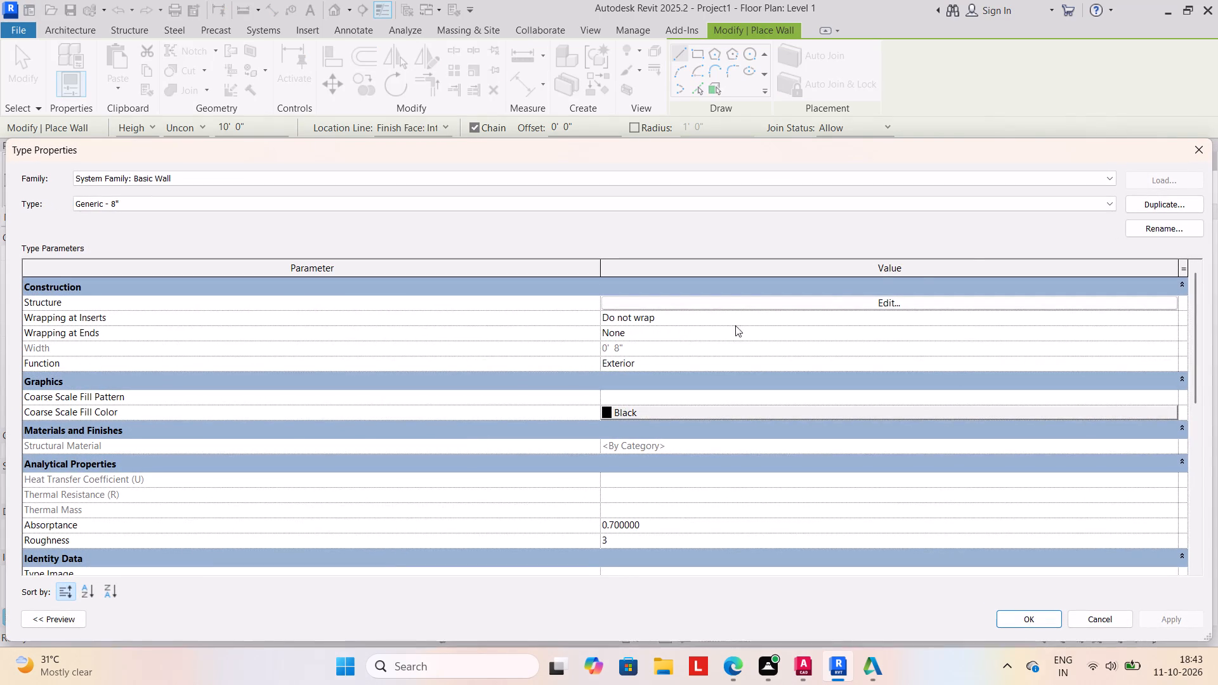
click(1172, 207)
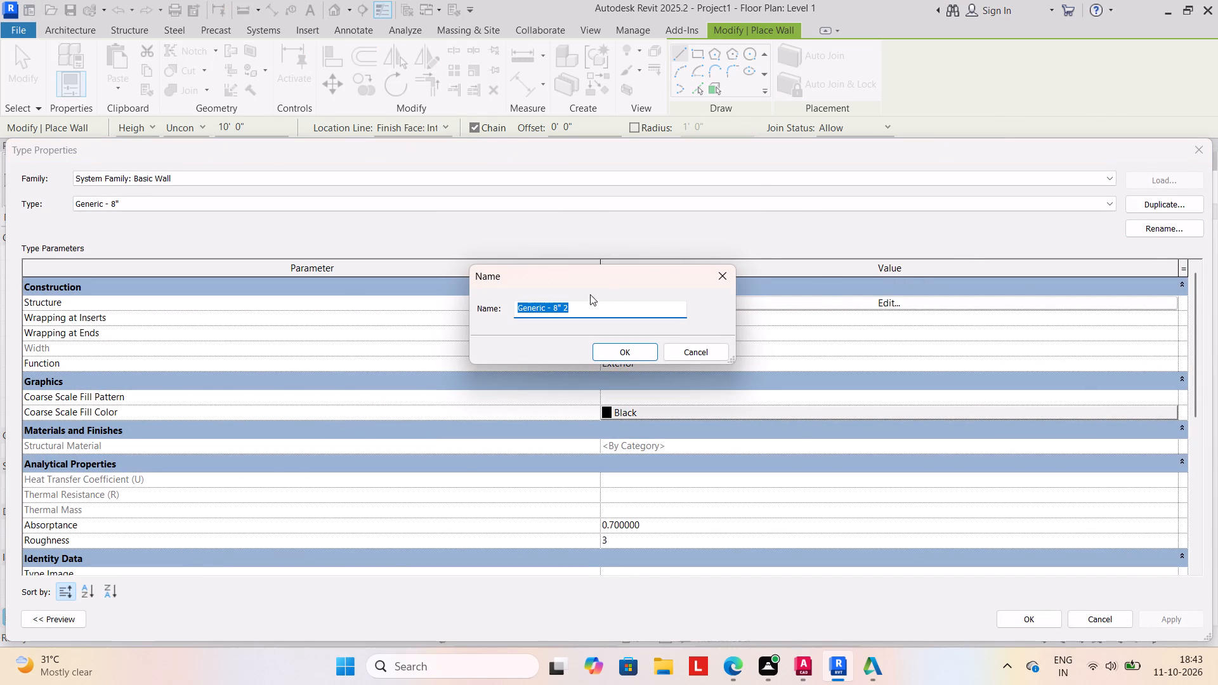
text(WALL)
key(9)
key(shift+quotedbl)
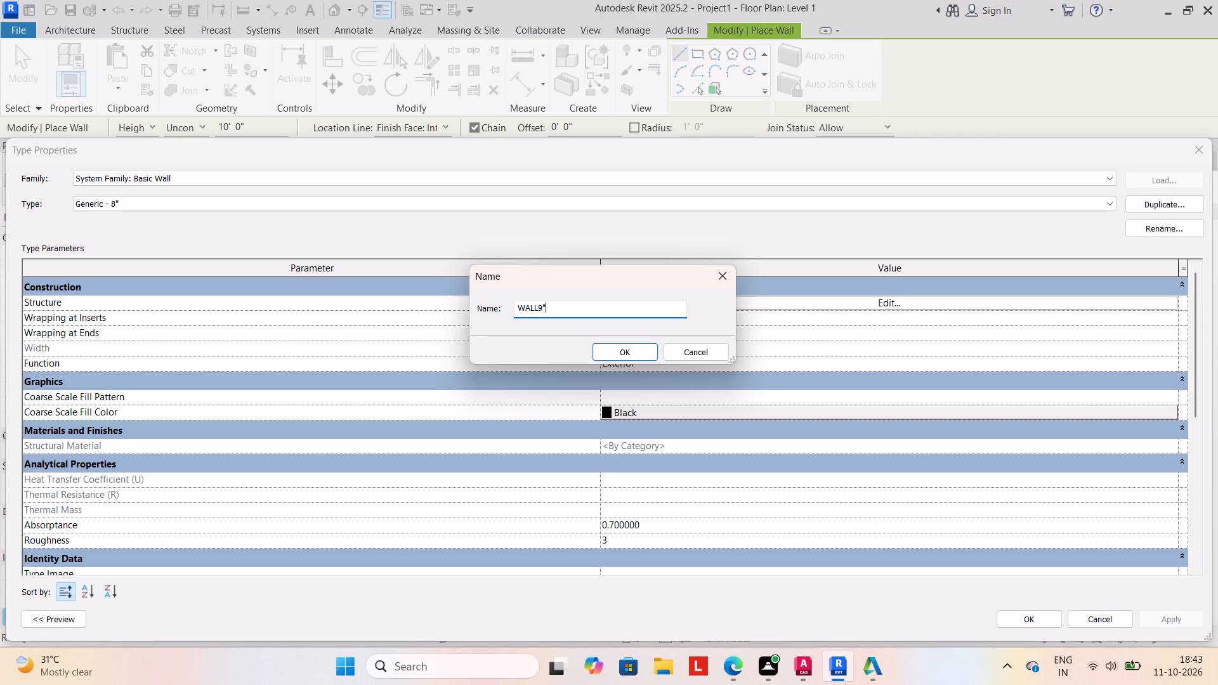
key(Return)
click(738, 305)
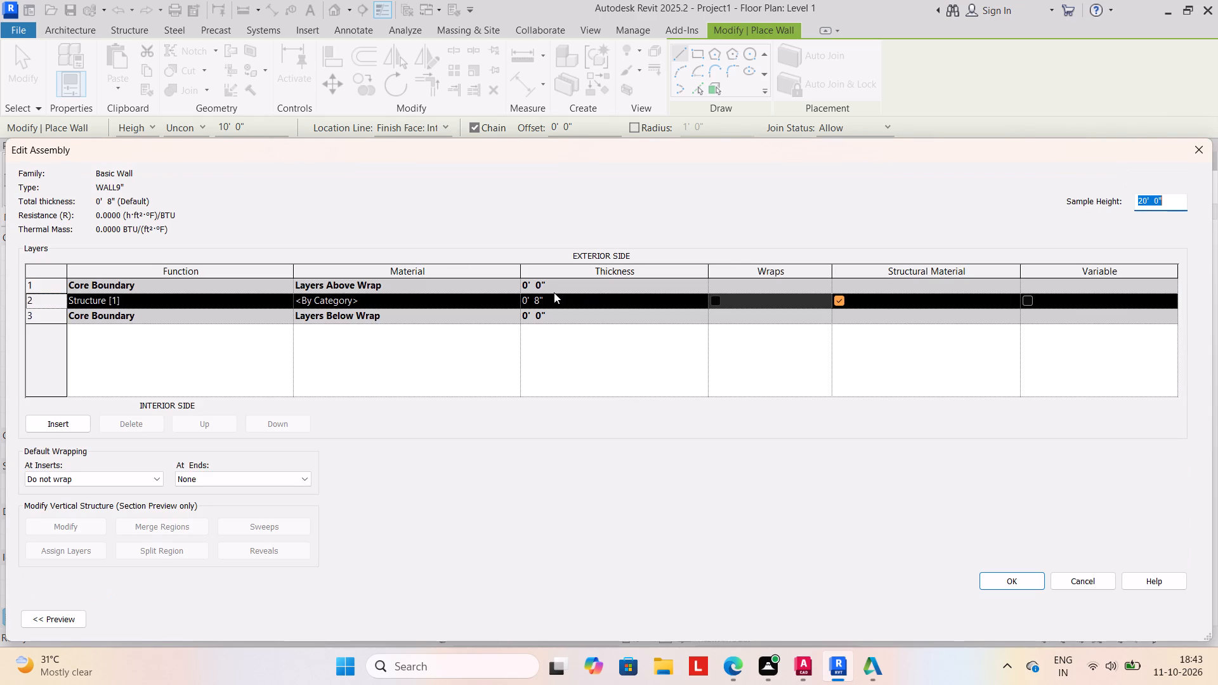
click(556, 292)
click(556, 304)
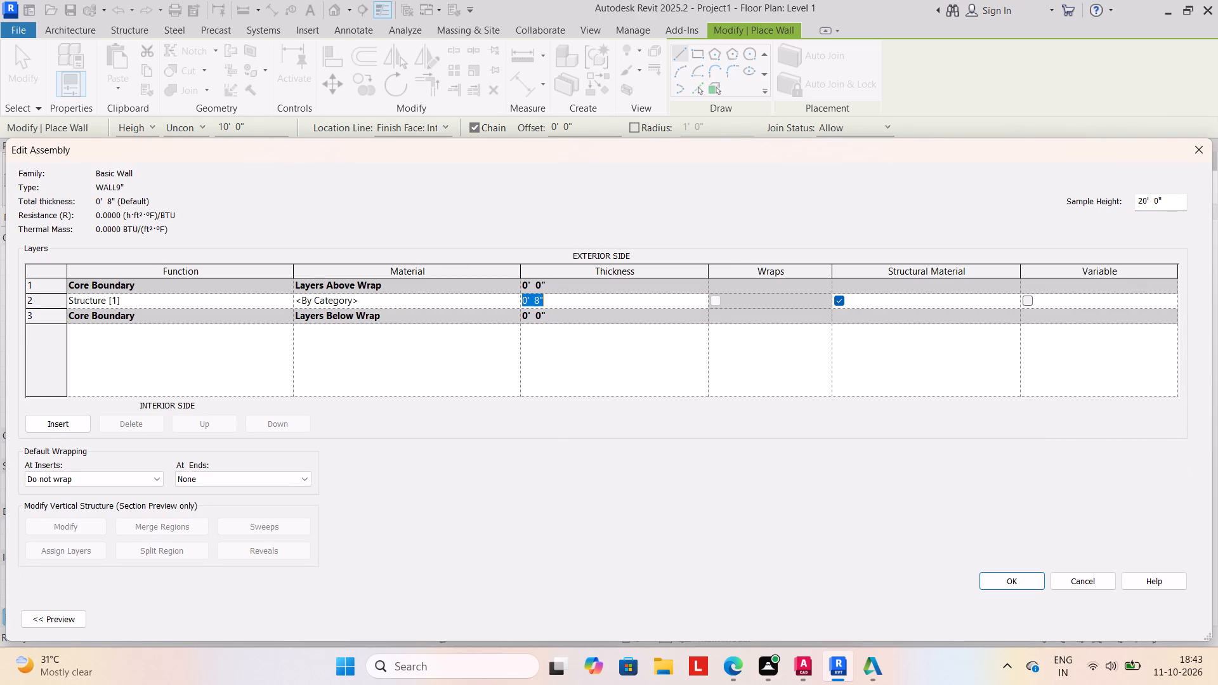
text(9")
key(Return)
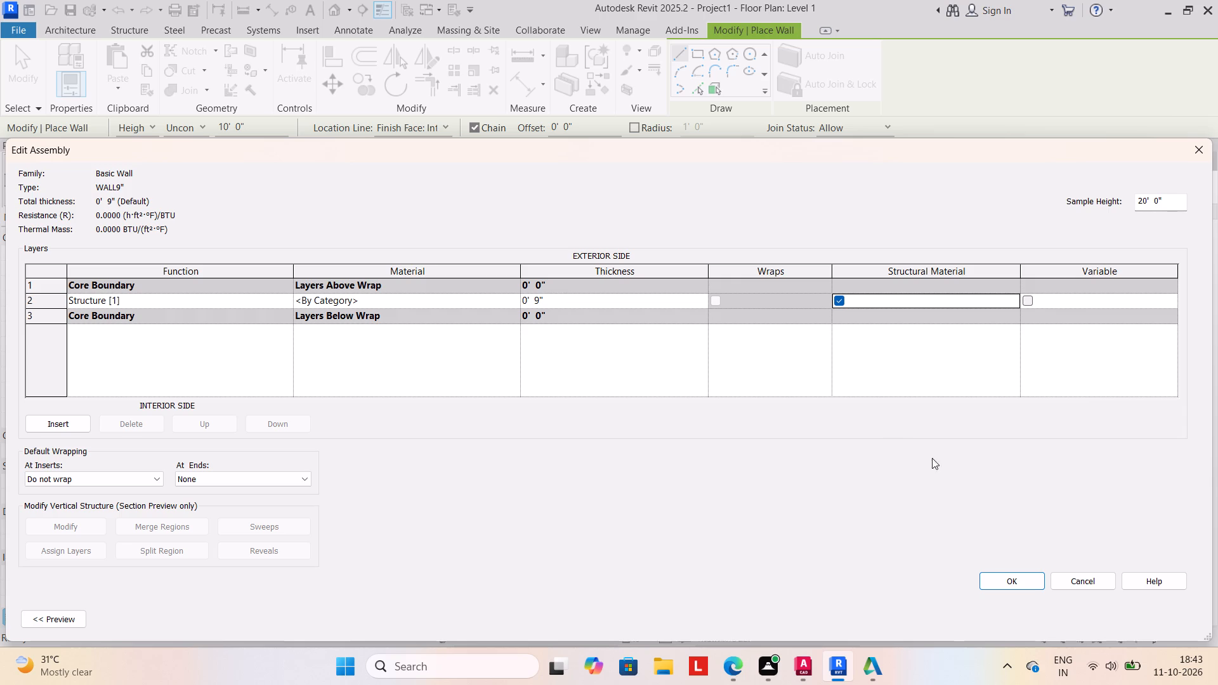
click(996, 582)
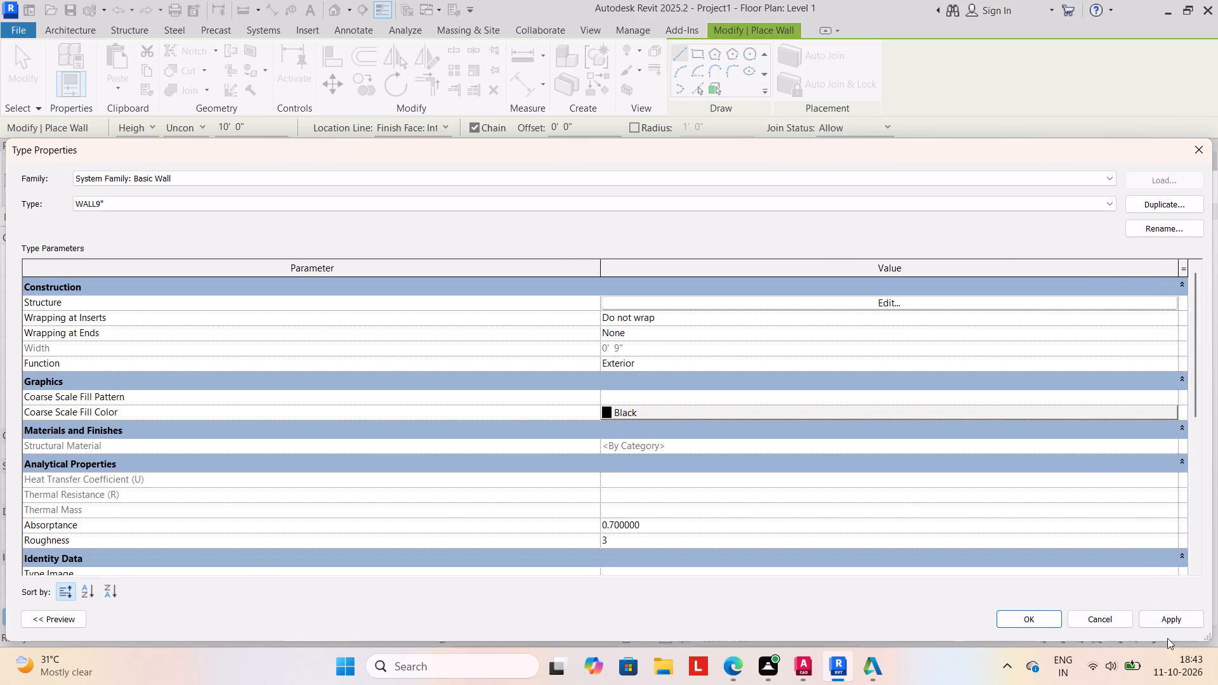
click(1167, 625)
click(1031, 618)
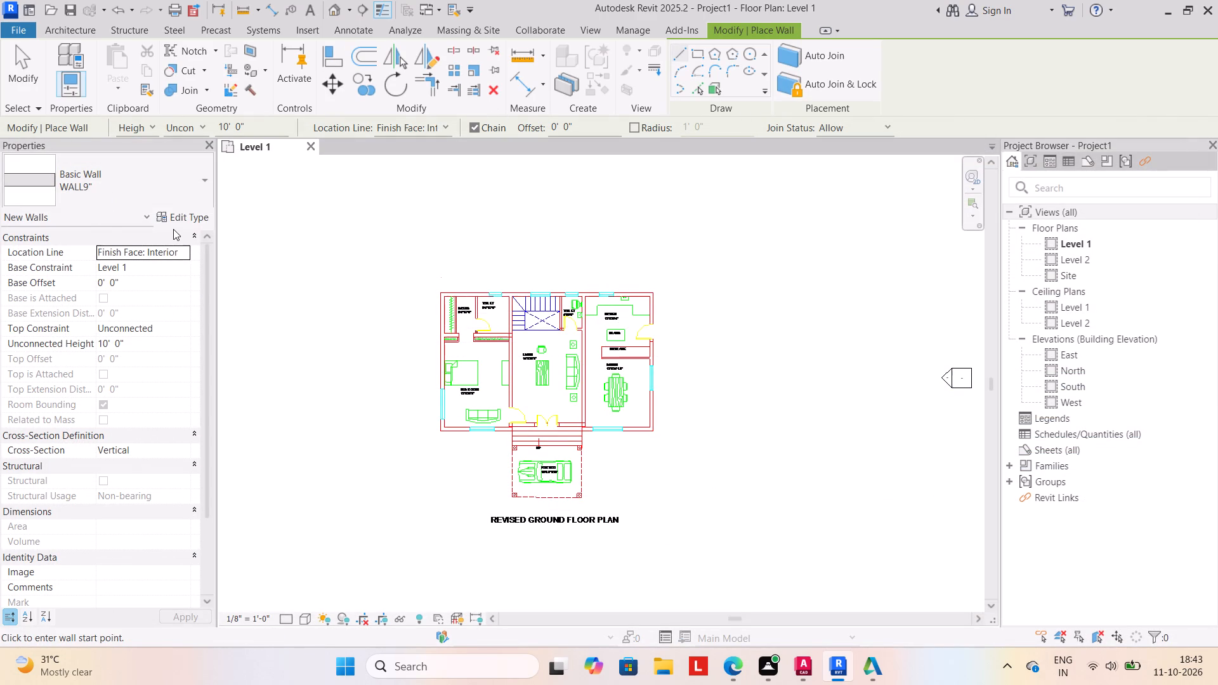
Duplicate the WALL9" wall type as WALL4.5" and set its structure layer thickness to 4.5".
click(181, 214)
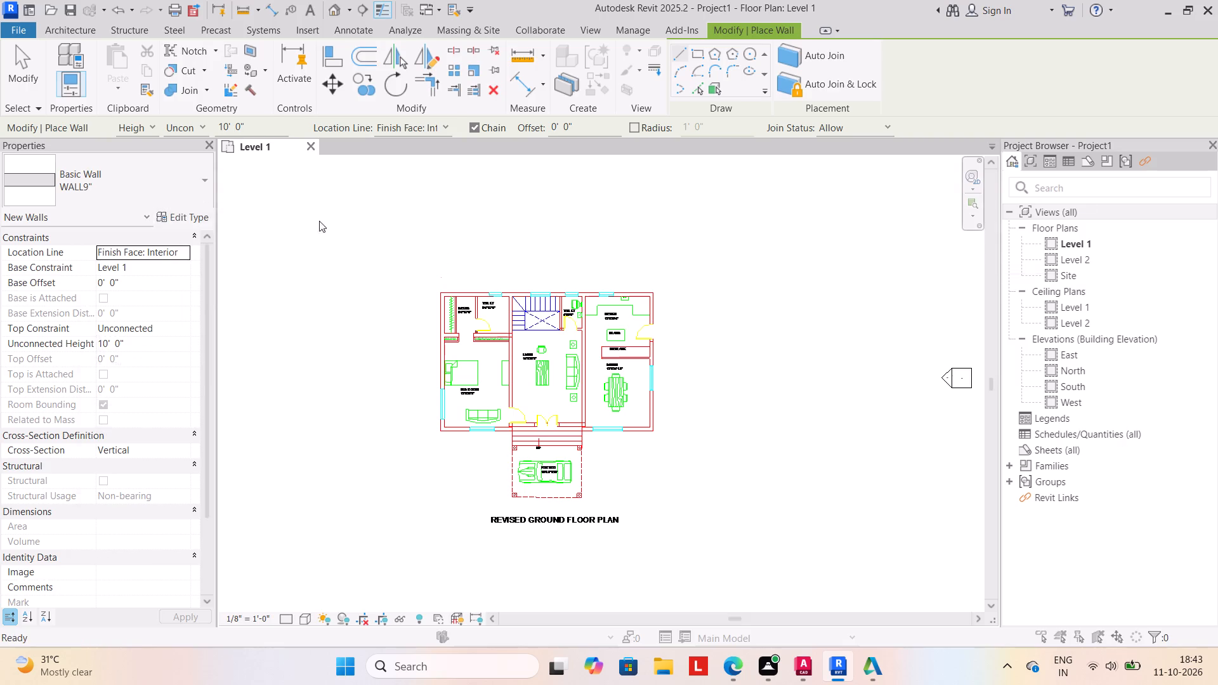
click(1144, 203)
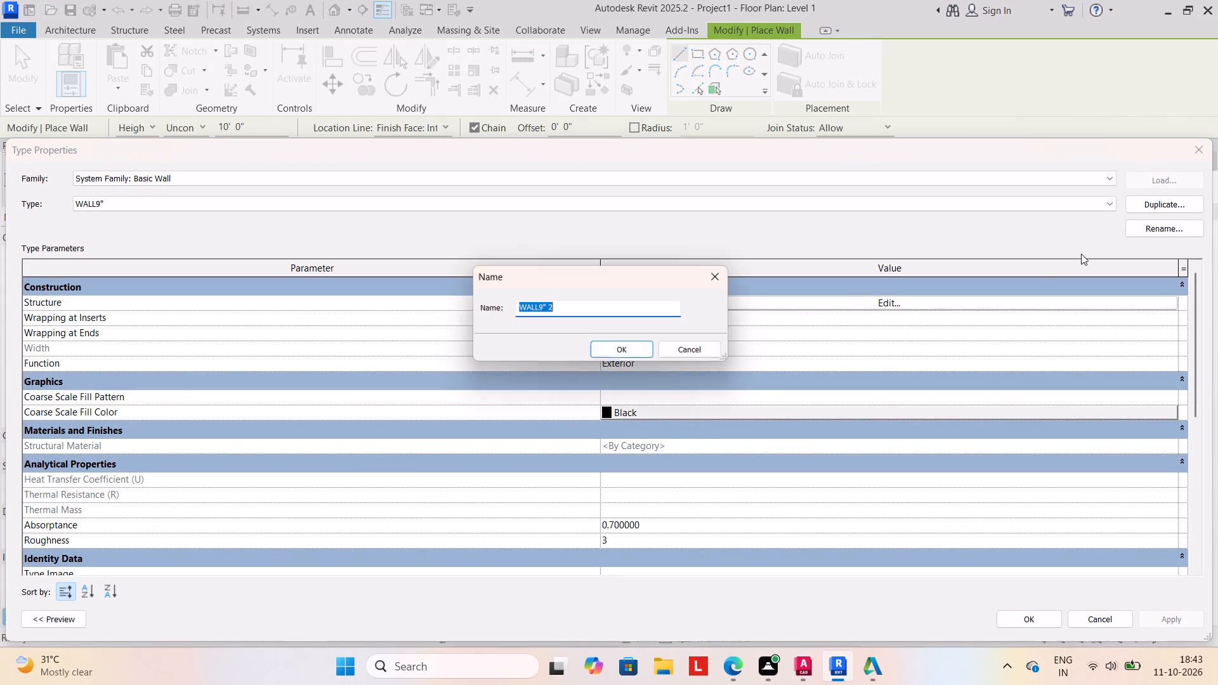
text(WALL)
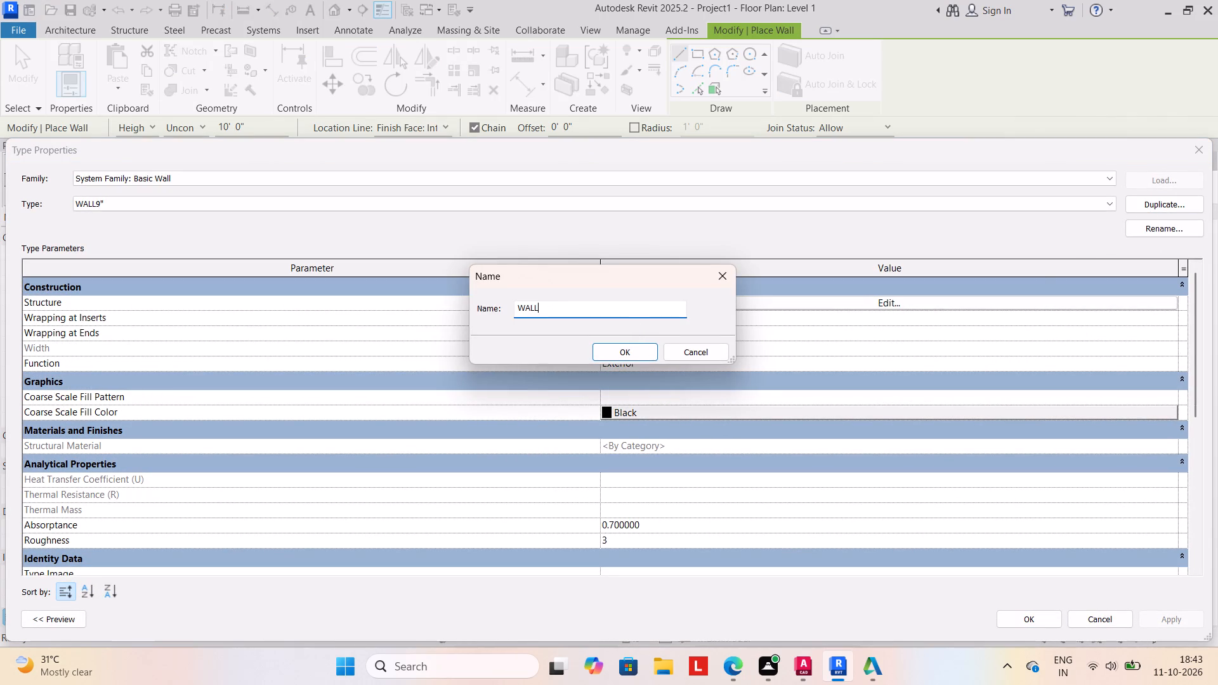
key(4)
text(.5)
key(shift+quotedbl)
key(Return)
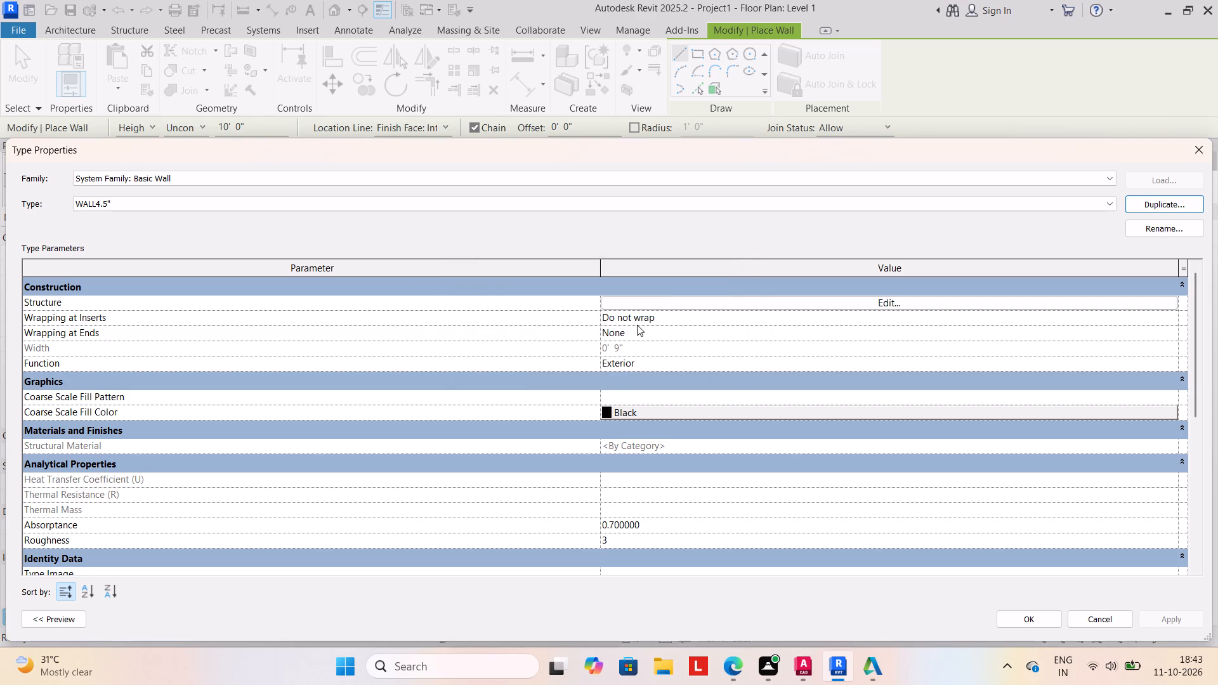
click(685, 299)
click(550, 297)
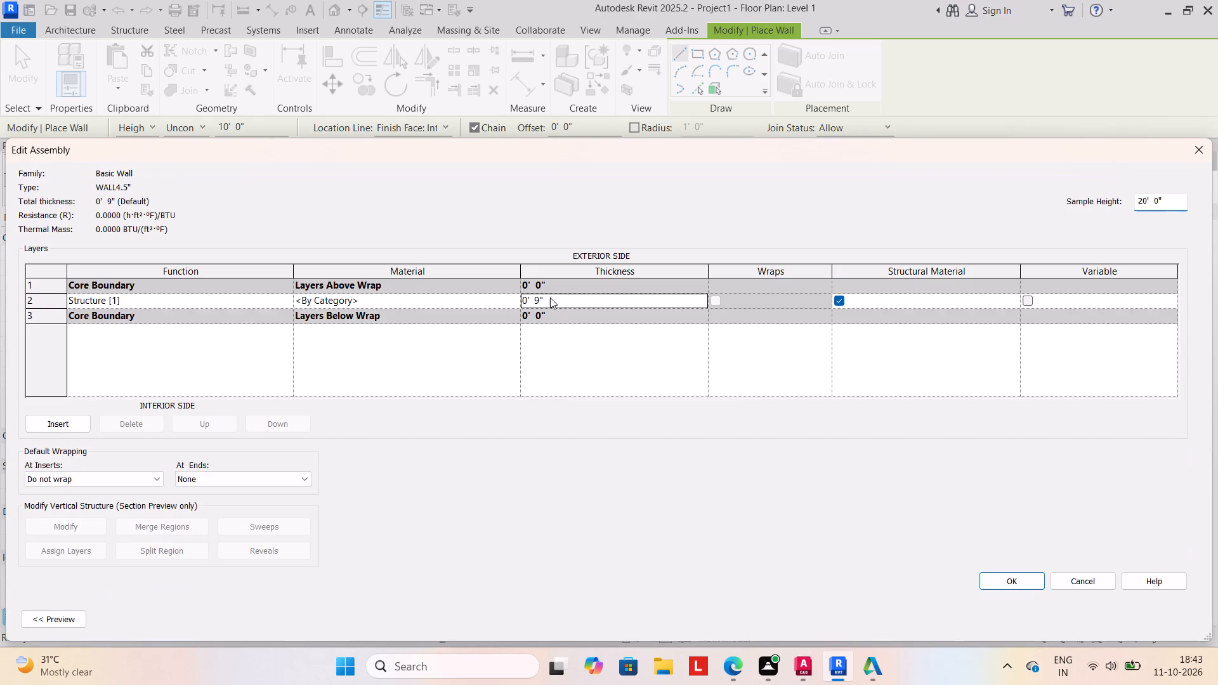
key(BackSpace)
key(BackSpace)
key(BackSpace)
key(BackSpace)
key(BackSpace)
key(BackSpace)
key(BackSpace)
text(4.5")
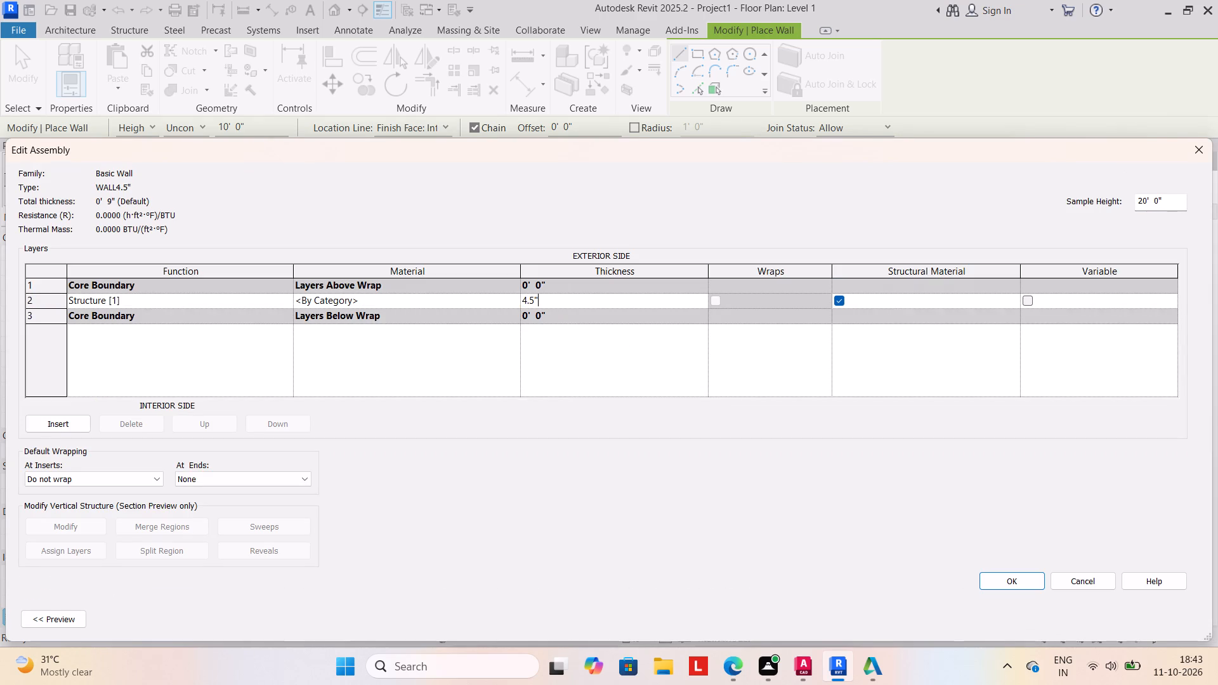
key(Return)
click(1021, 579)
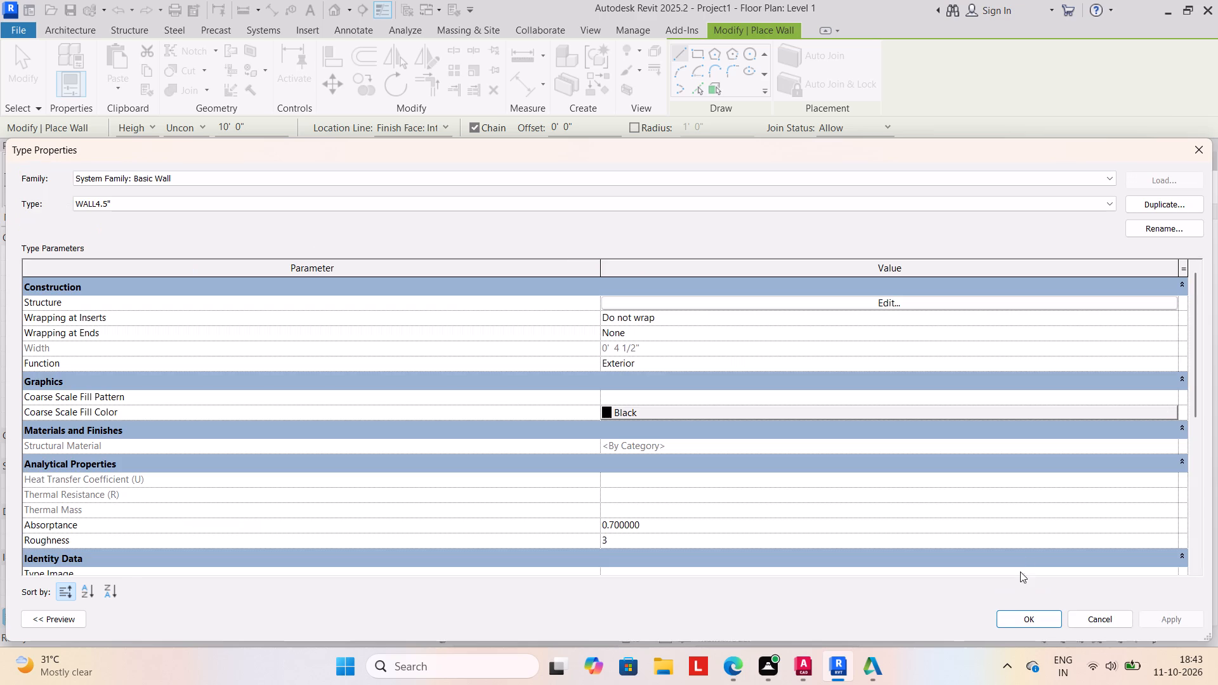
click(1175, 622)
click(1014, 619)
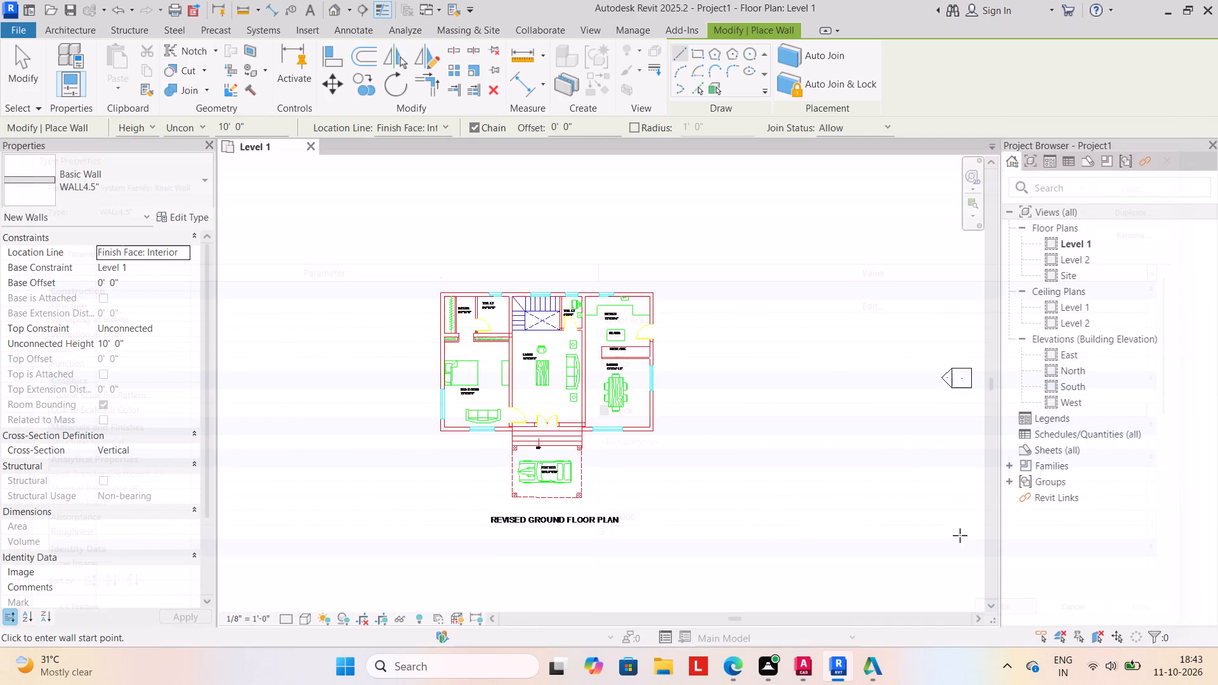
Trace the house's four exterior walls with WALL9" around the plan's outer outline, about 43' wide, flipped to match the linked wall lines.
scroll(532, 341, up, 2)
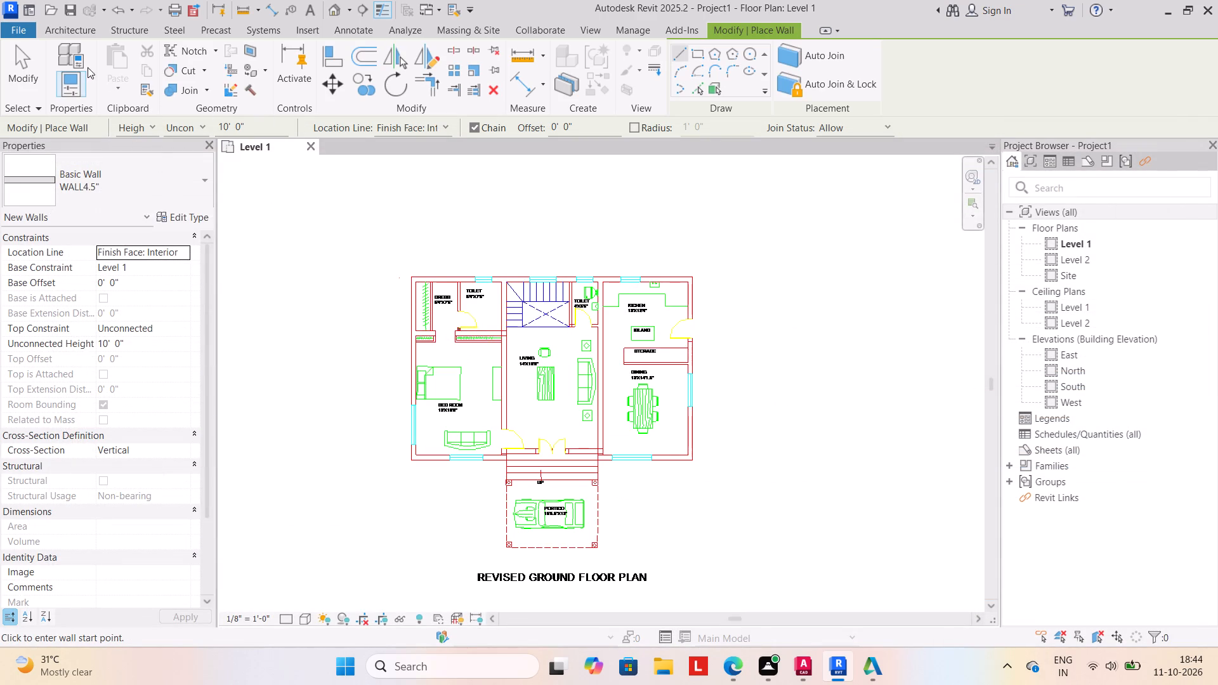
click(55, 29)
click(202, 176)
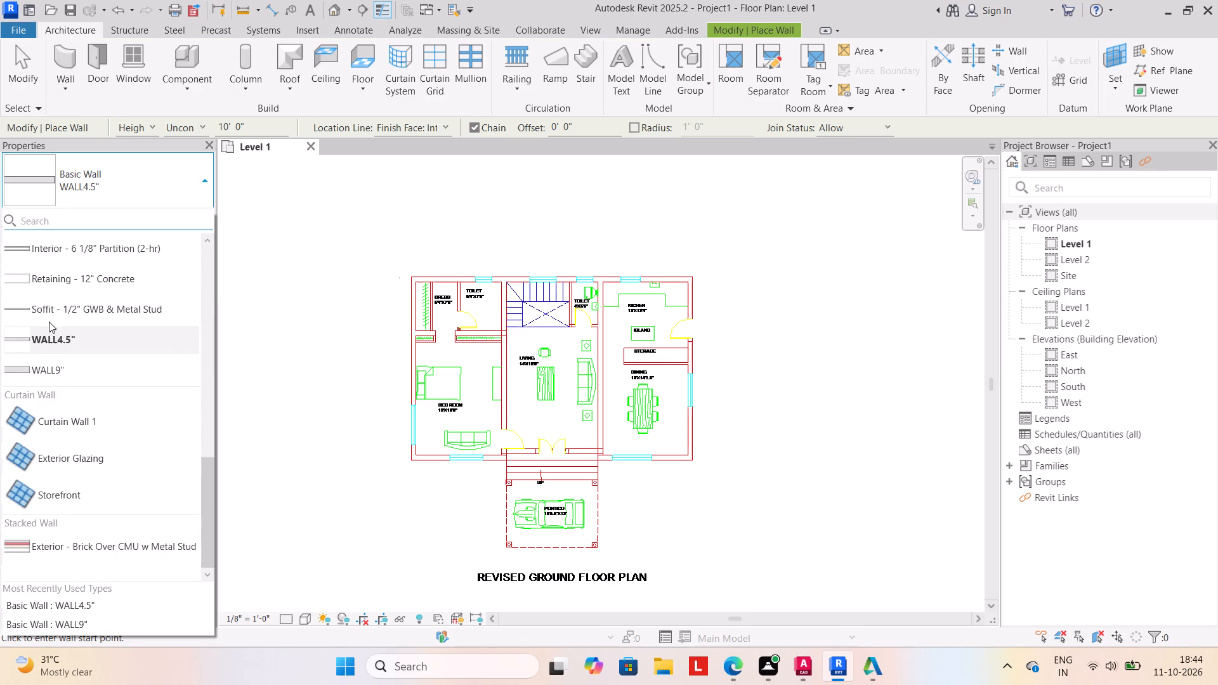
click(95, 374)
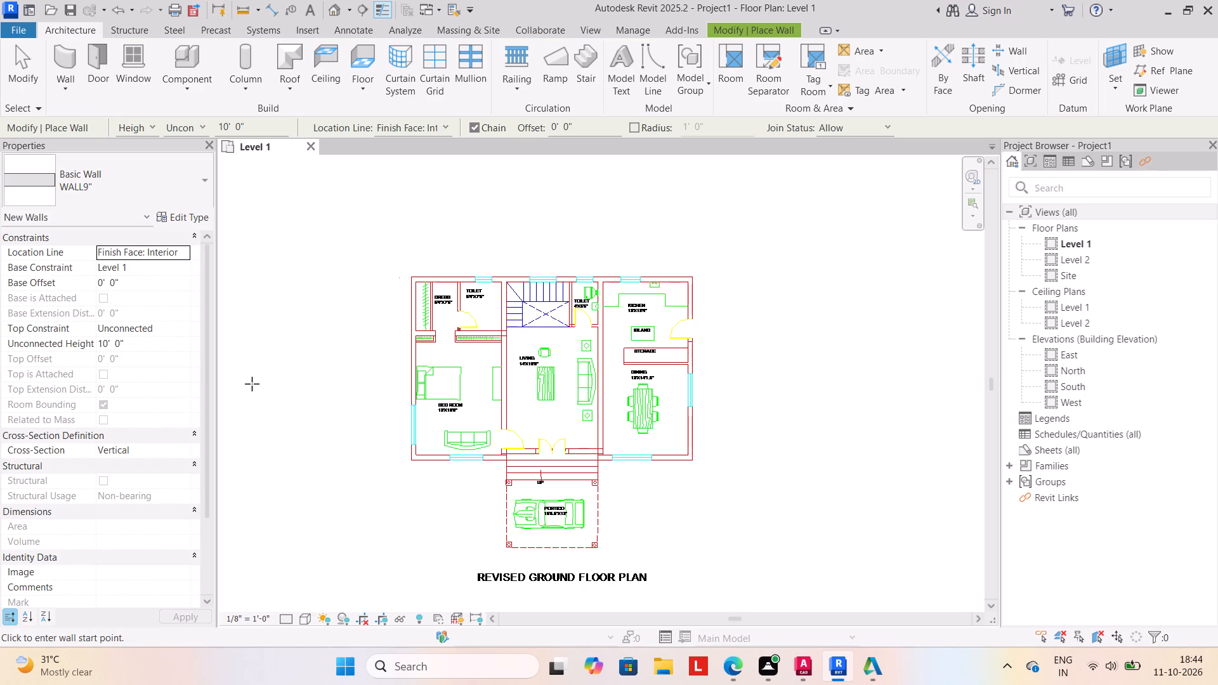
scroll(425, 272, up, 3)
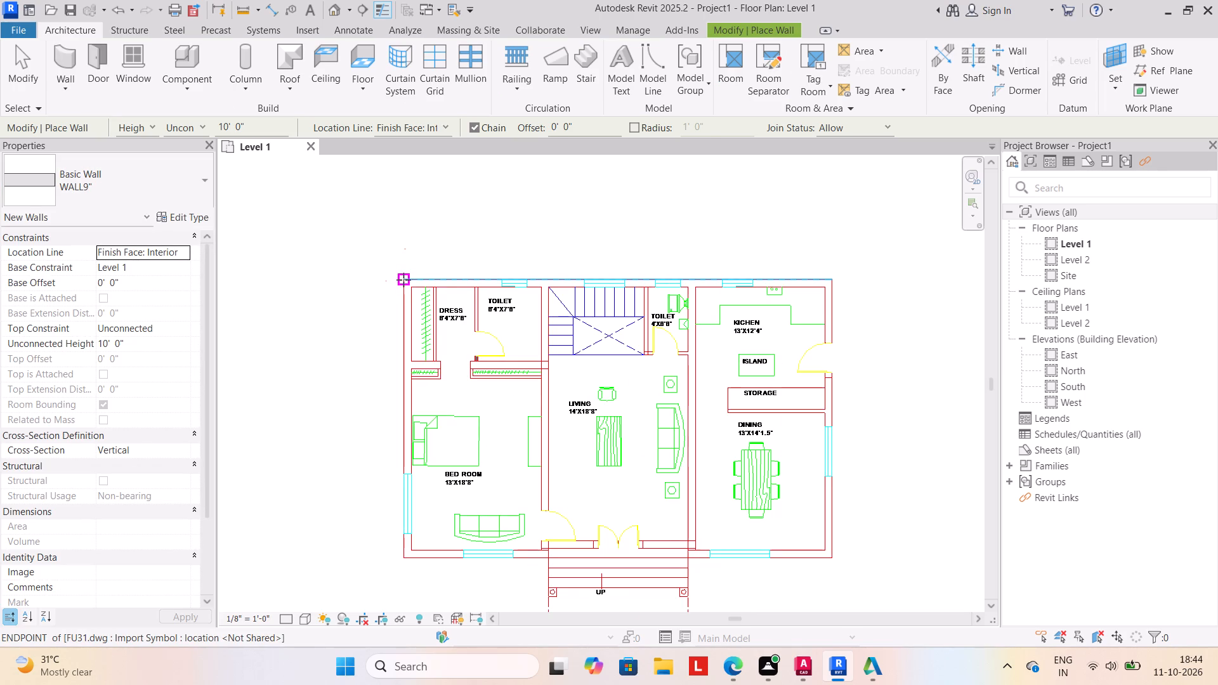
click(404, 280)
key(space)
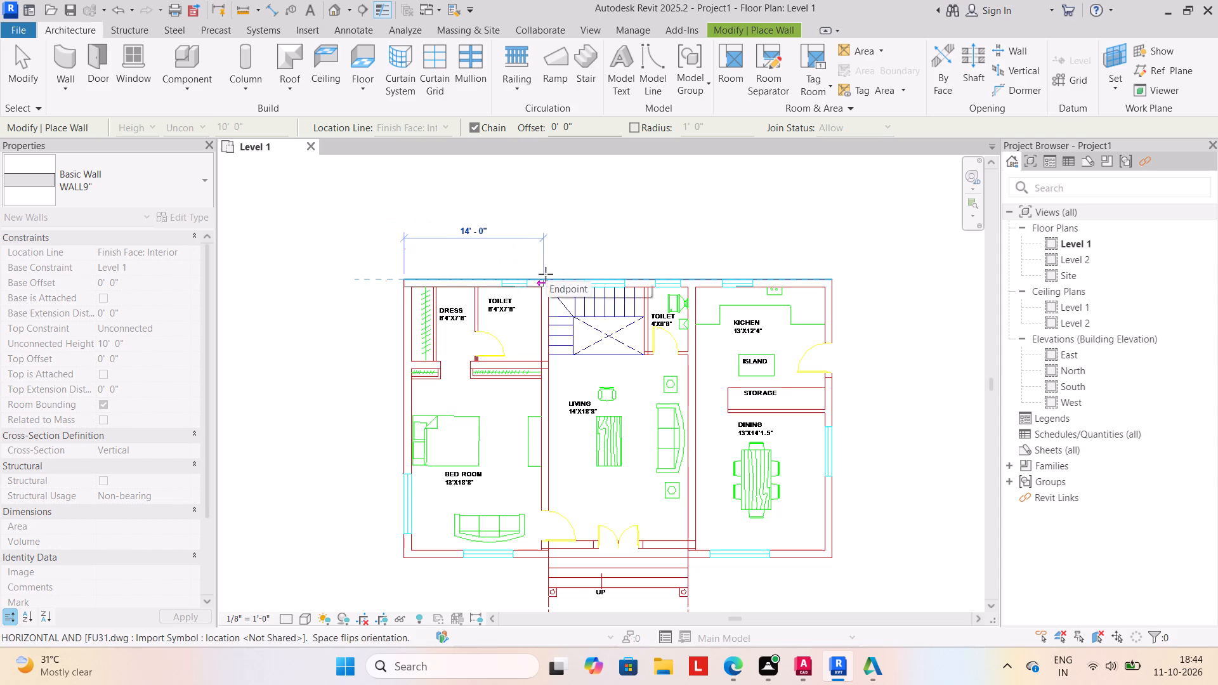
drag(831, 276, 831, 291)
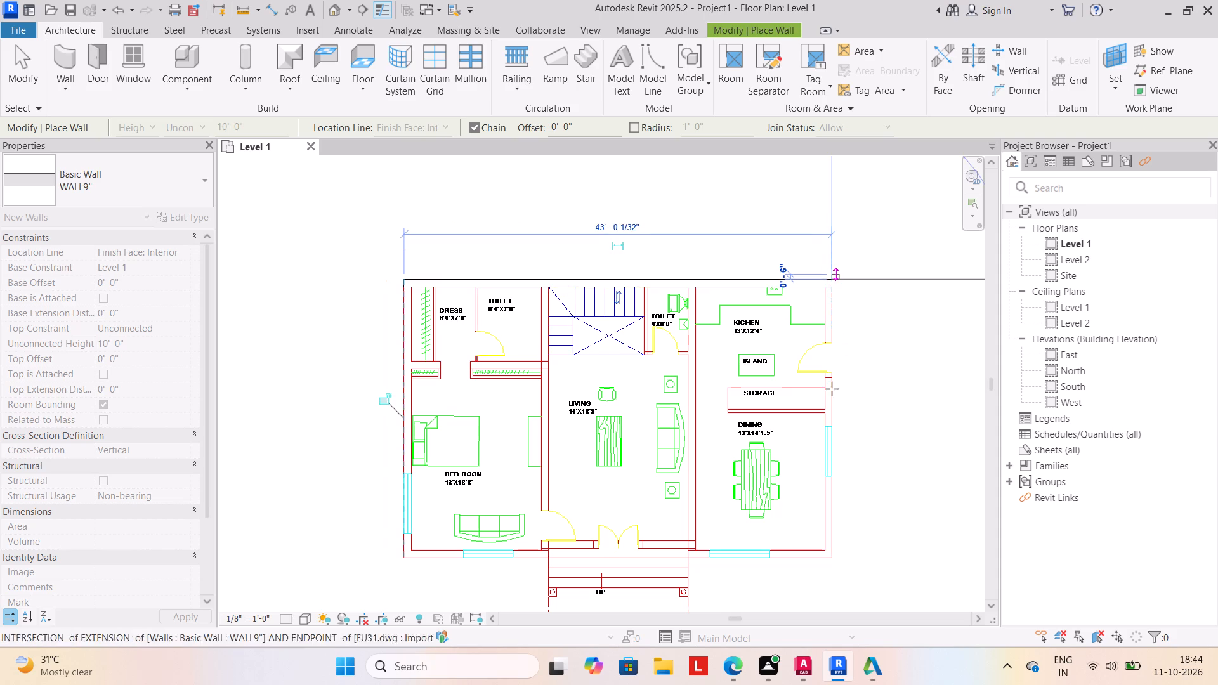
drag(836, 559, 820, 559)
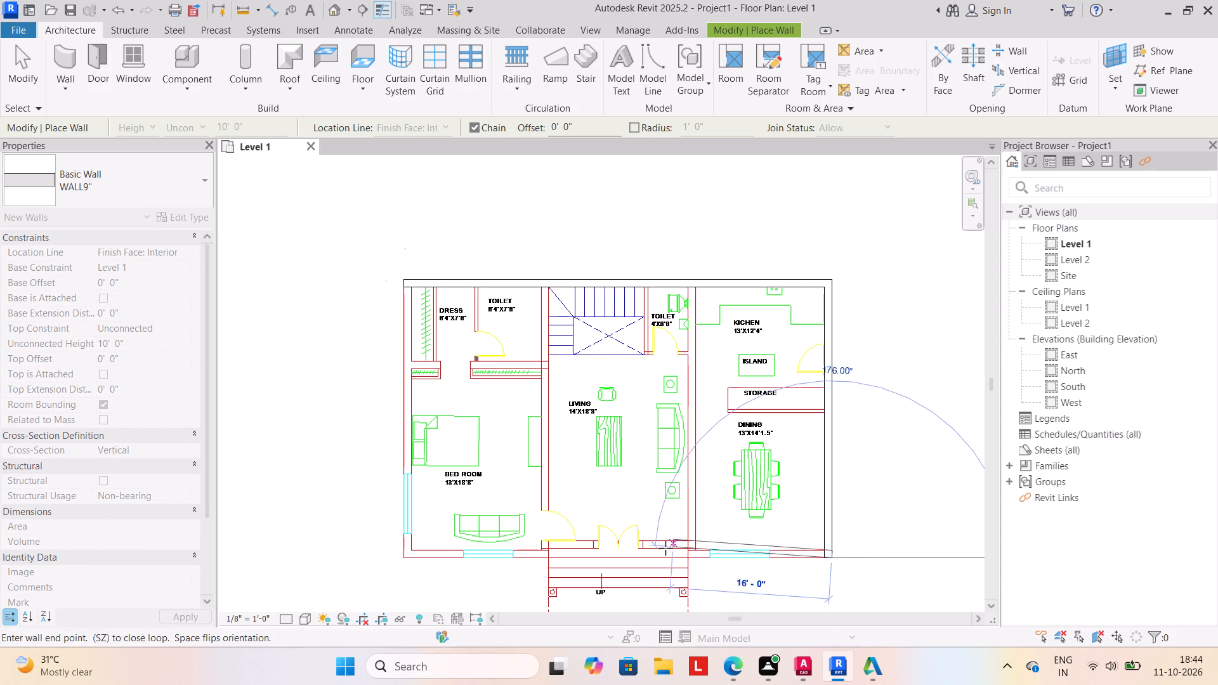
click(409, 554)
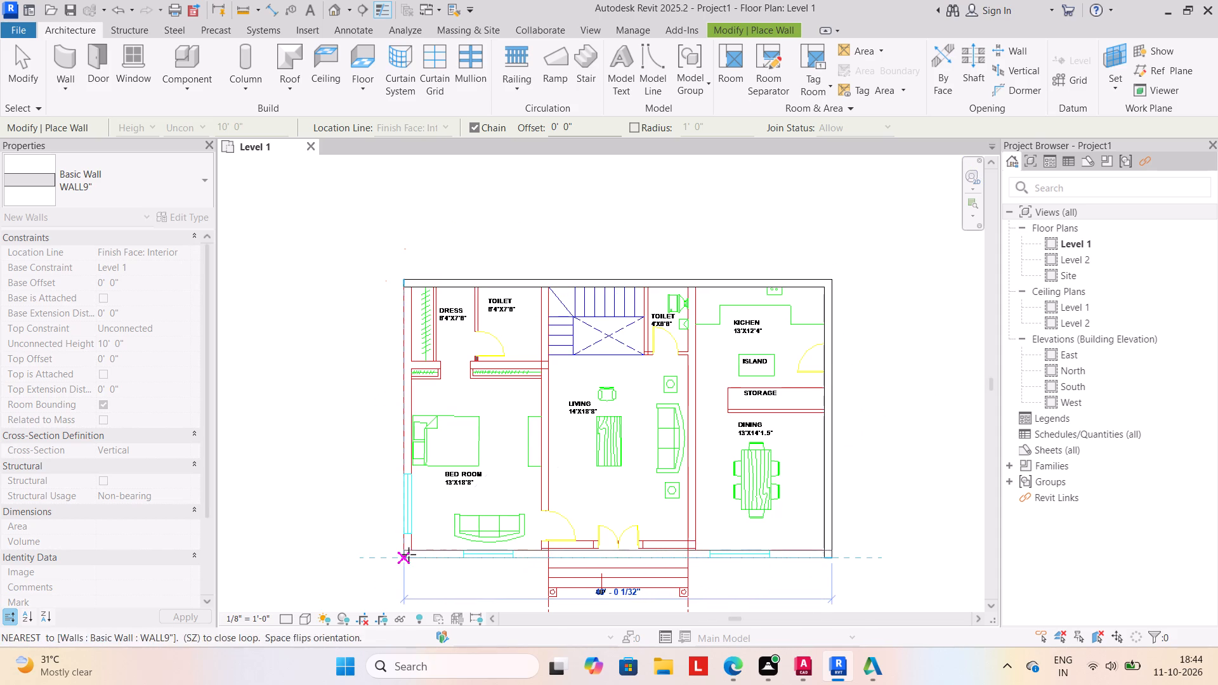
click(404, 294)
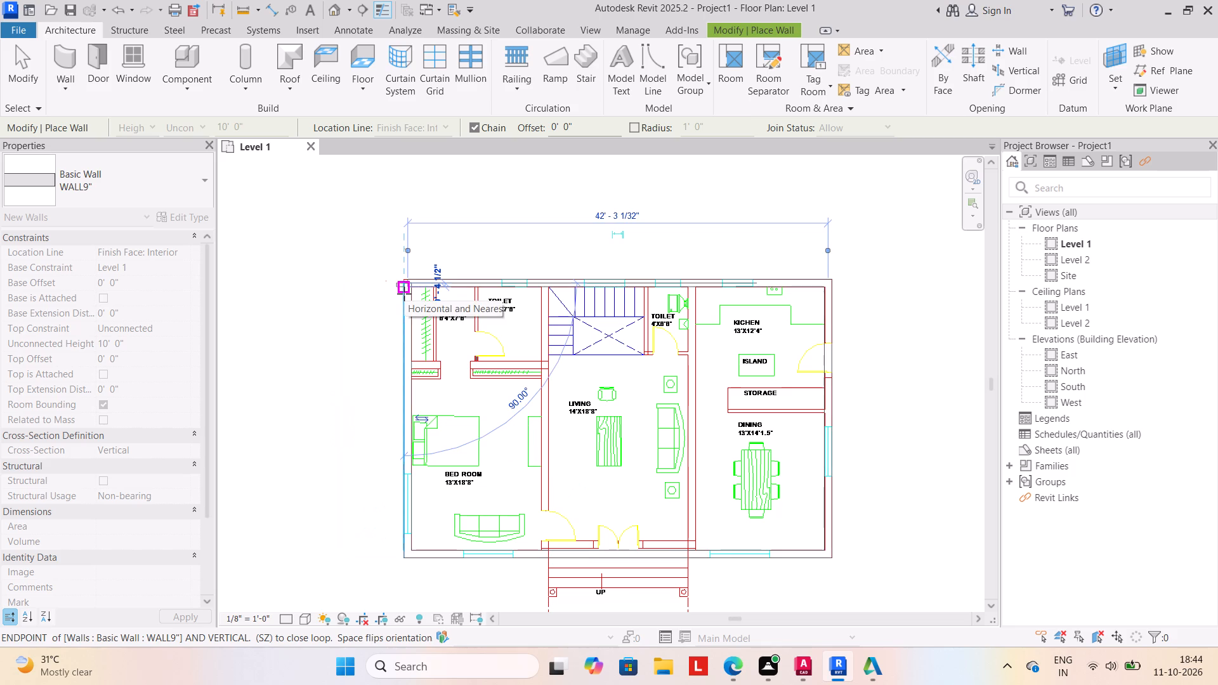
key(Escape)
Draw two full-depth WALL9" interior walls, one between the bedroom and living room and one between the living room and kitchen/dining side.
scroll(383, 363, down, 2)
middle_drag(381, 362, 364, 303)
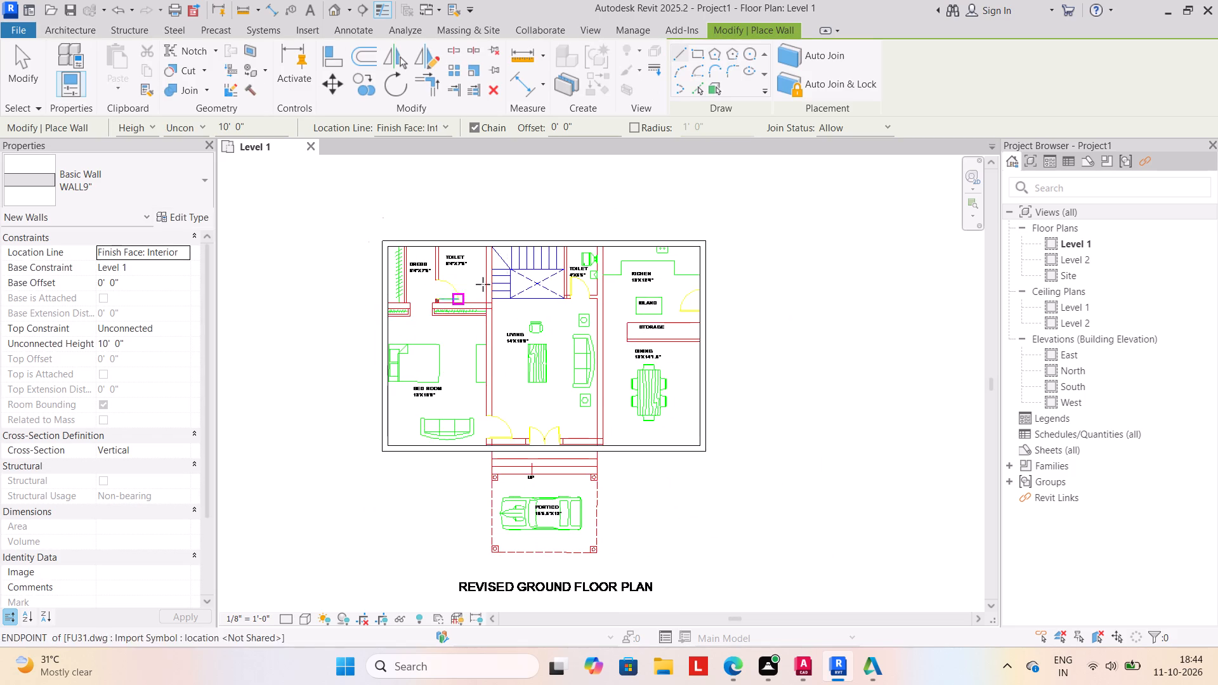
scroll(527, 242, up, 4)
drag(457, 254, 457, 268)
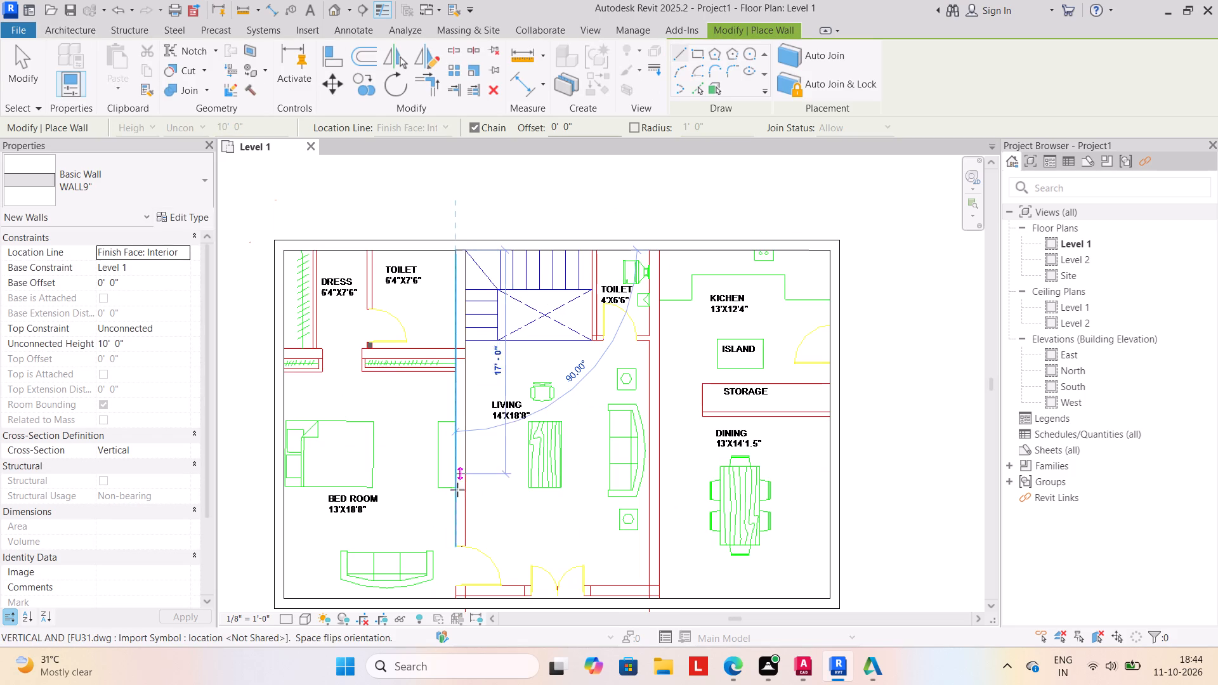
click(455, 599)
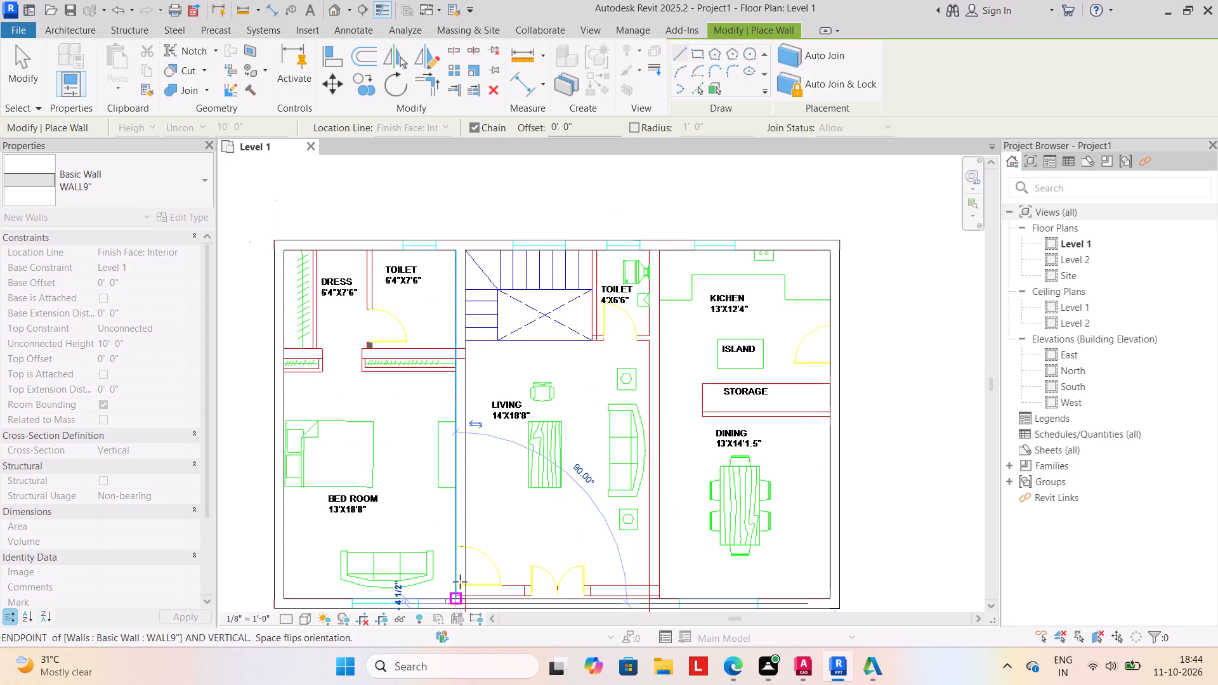
key(Escape)
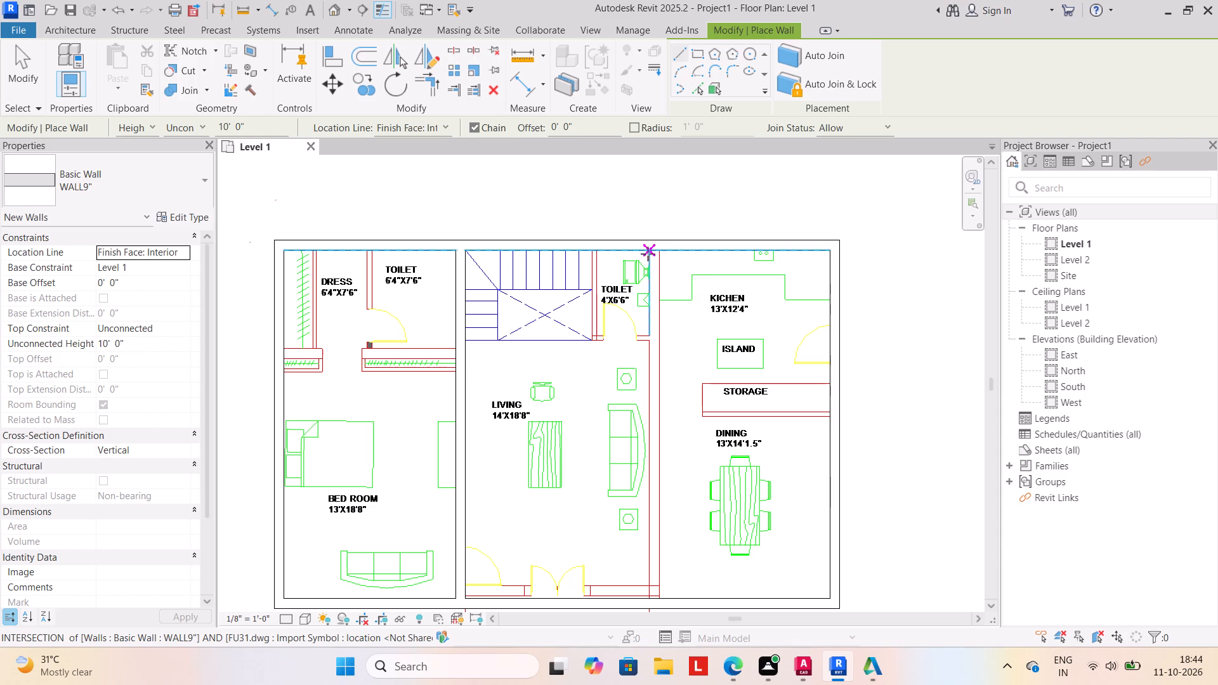
click(648, 255)
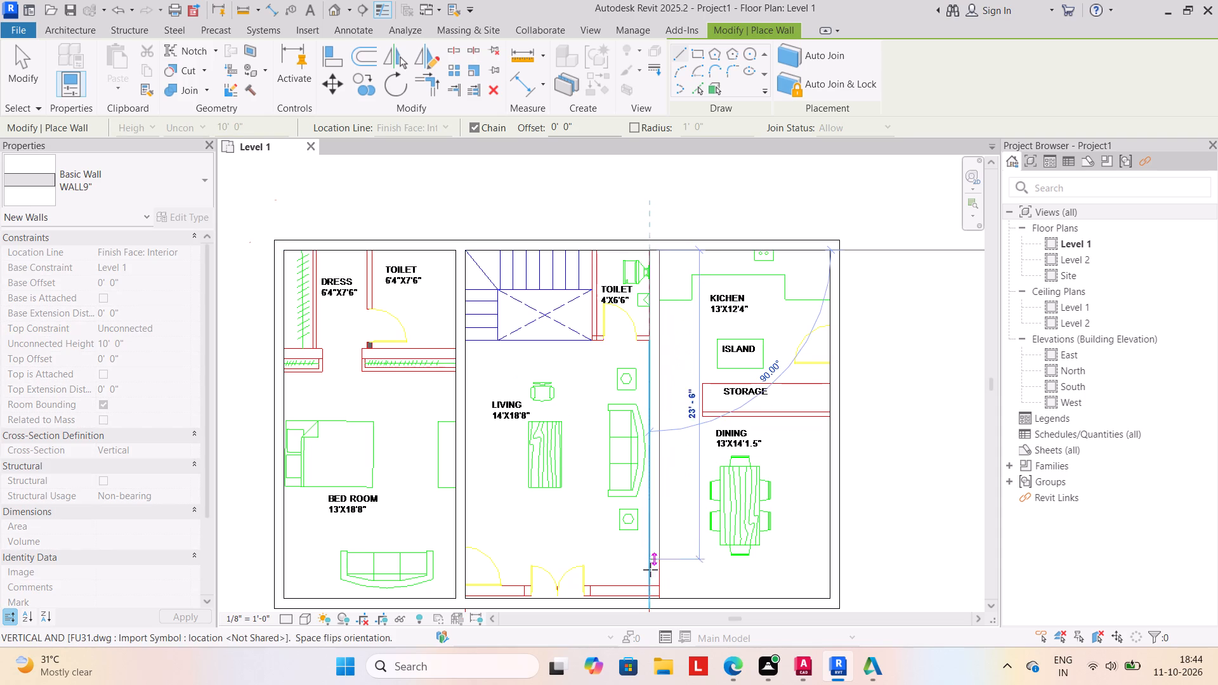
click(647, 600)
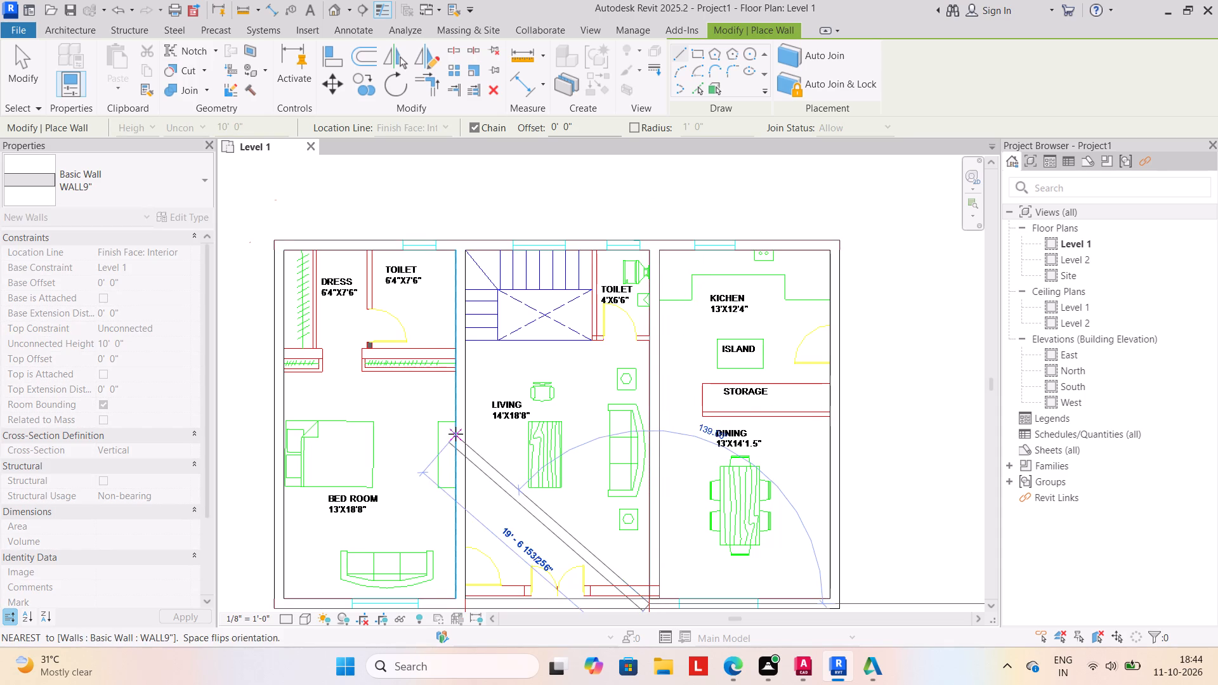
key(Escape)
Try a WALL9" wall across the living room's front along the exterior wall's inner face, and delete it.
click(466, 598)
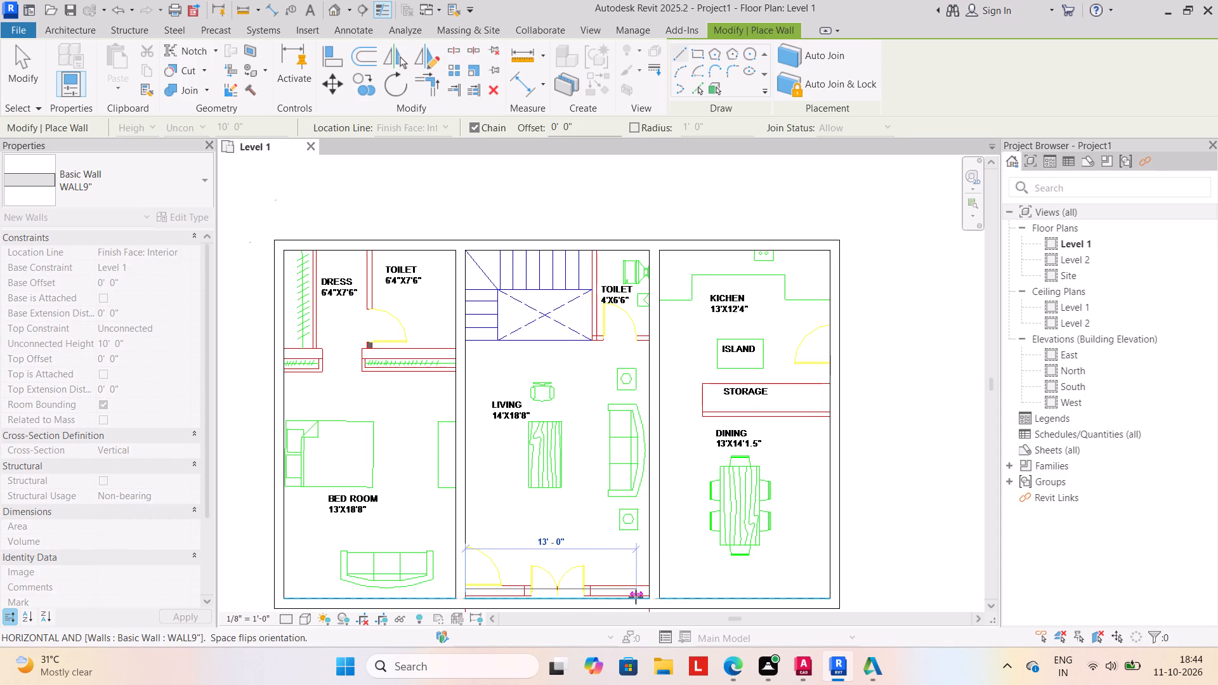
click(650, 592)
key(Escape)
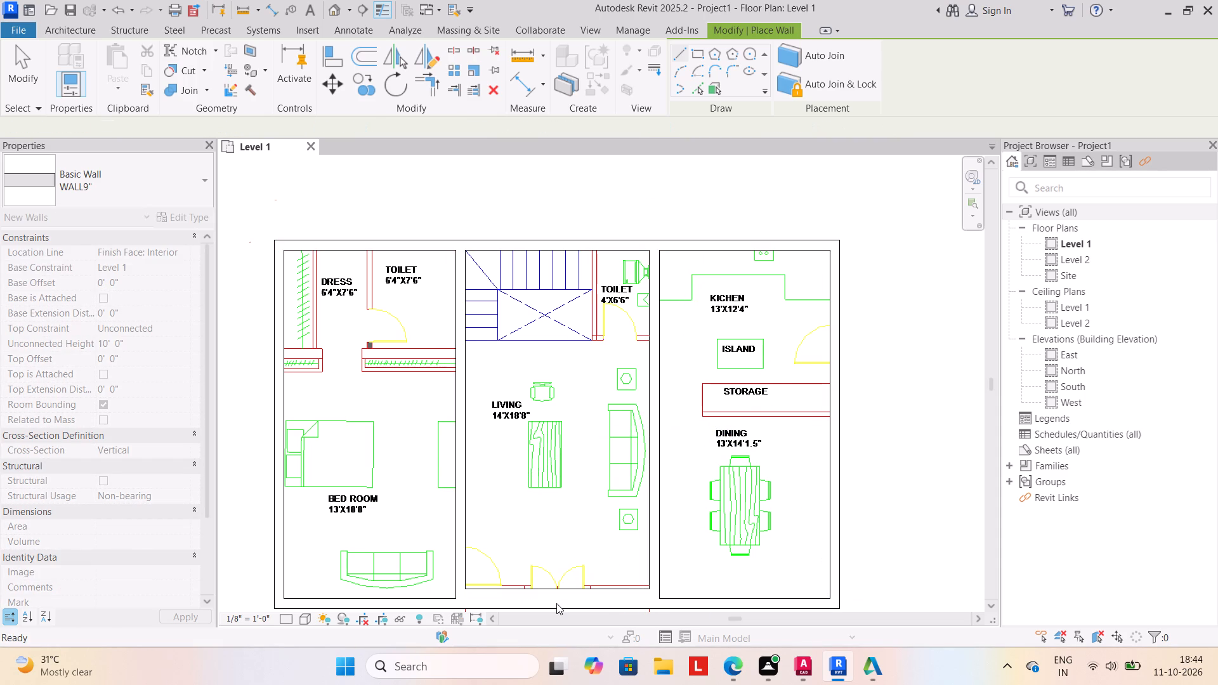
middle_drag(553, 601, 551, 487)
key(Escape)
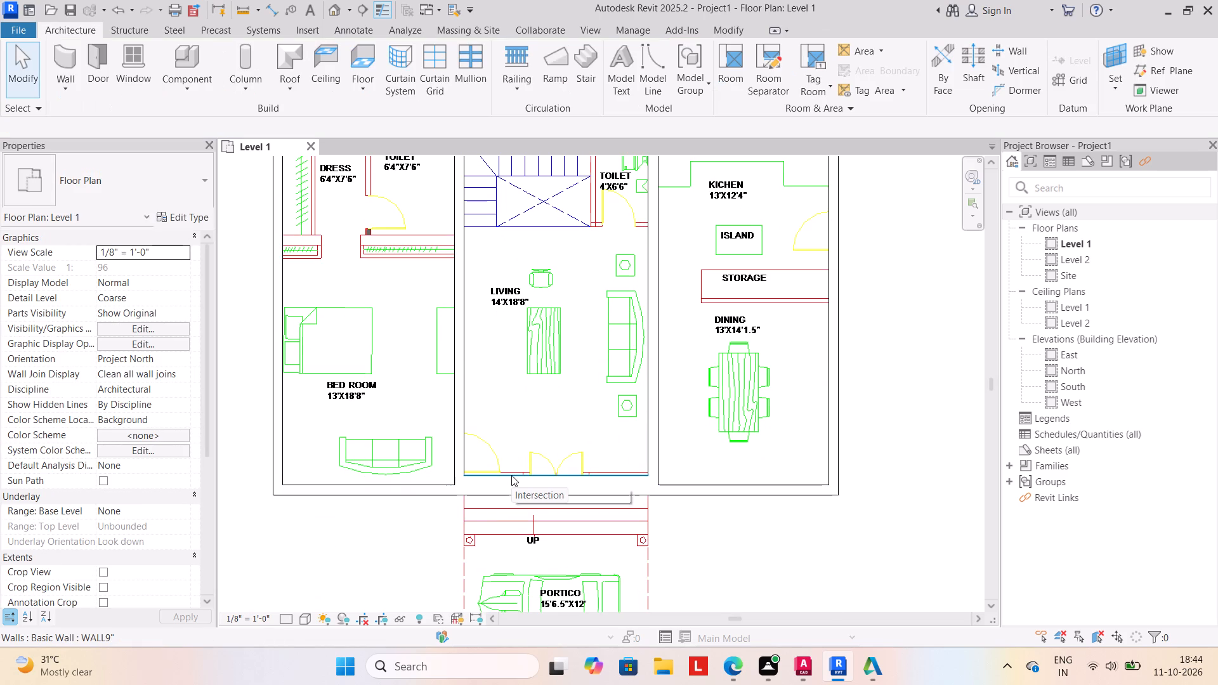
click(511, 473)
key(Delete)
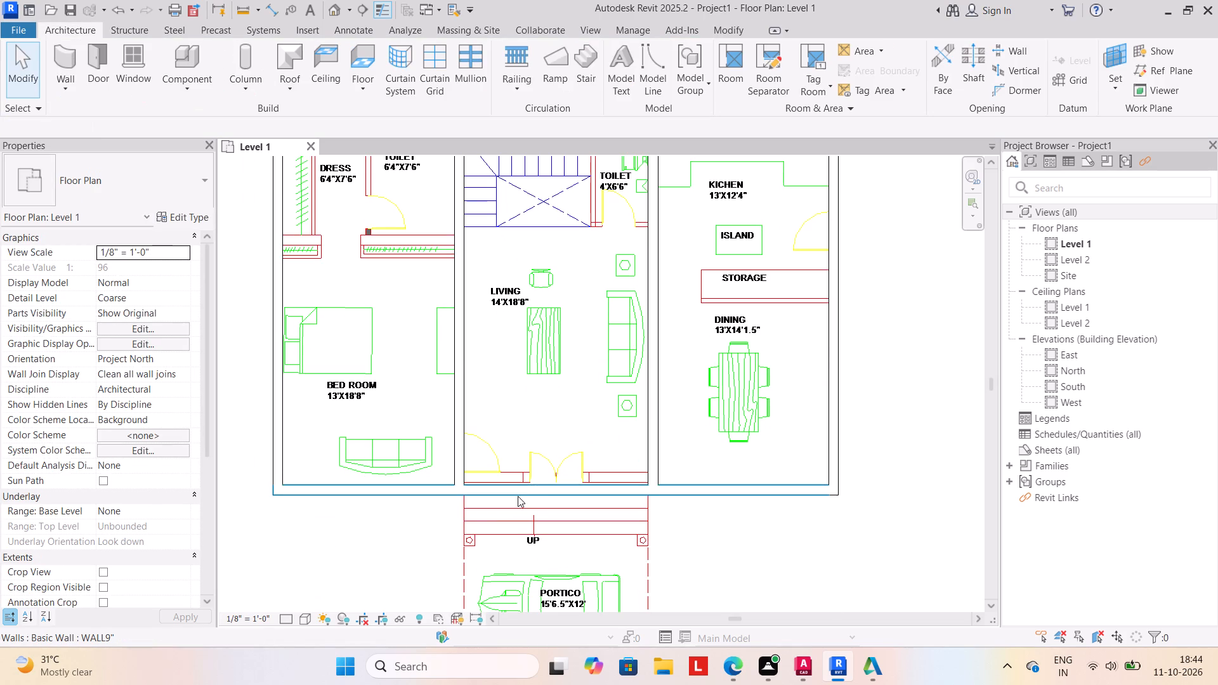
Delete the full-width front exterior wall on the portico side of the house.
scroll(537, 475, up, 3)
scroll(537, 474, down, 2)
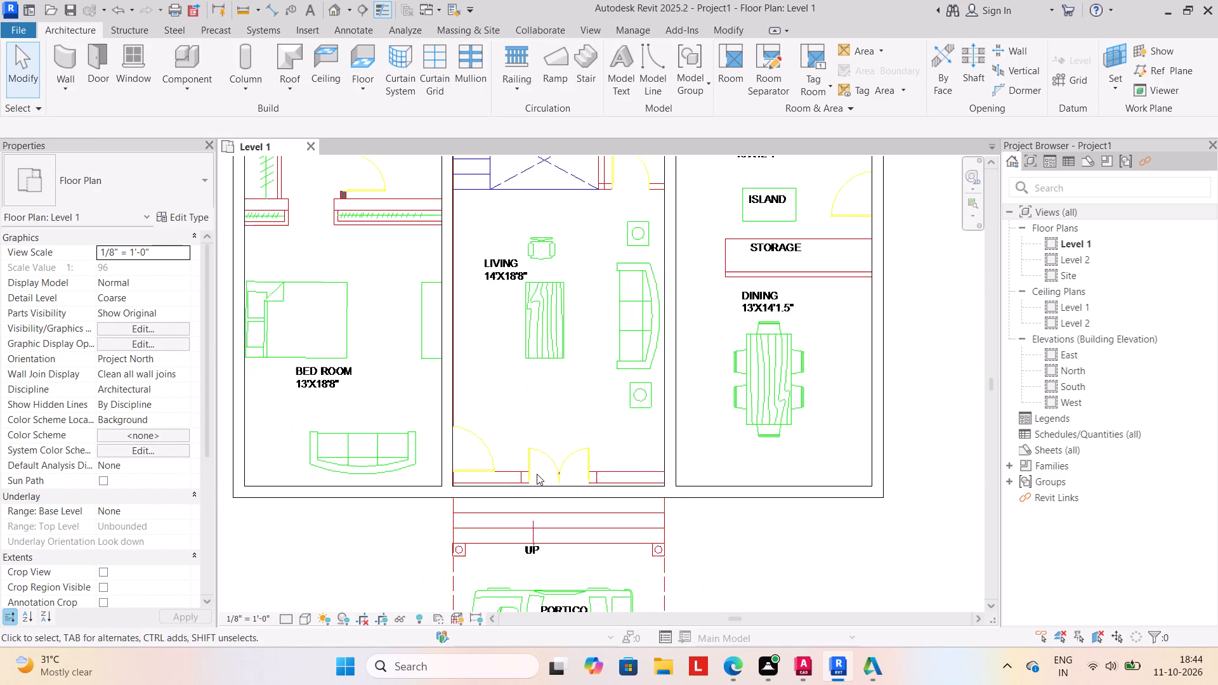
scroll(537, 474, down, 1)
click(509, 489)
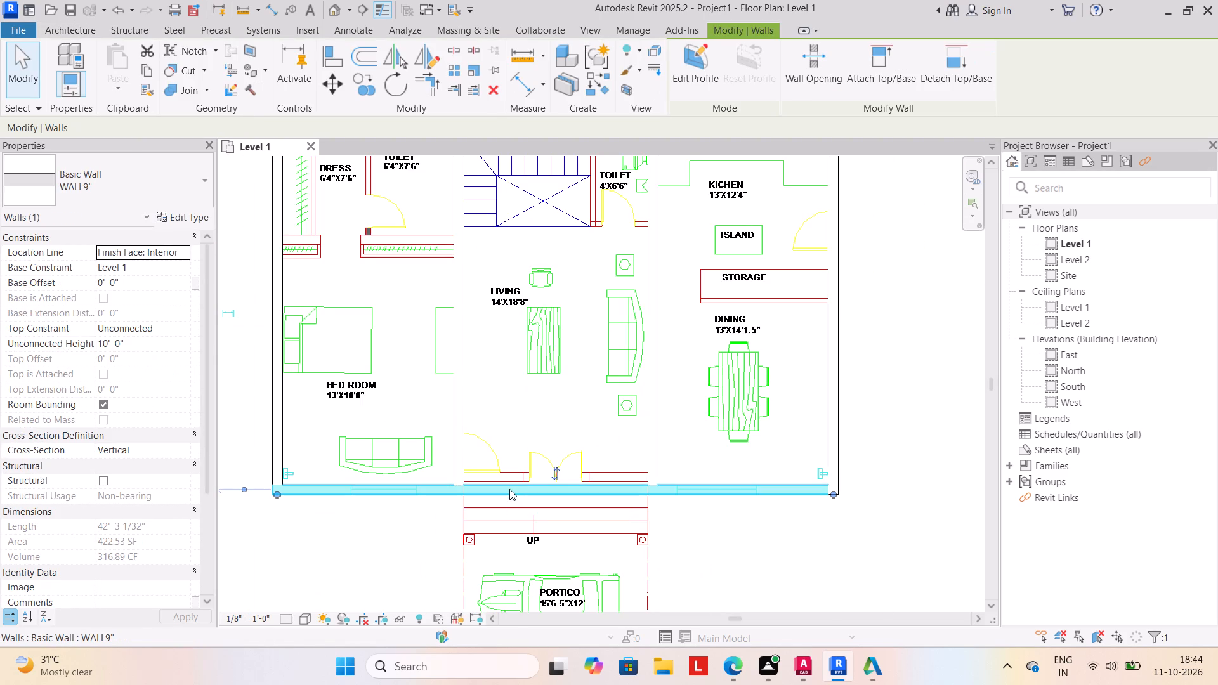
key(Delete)
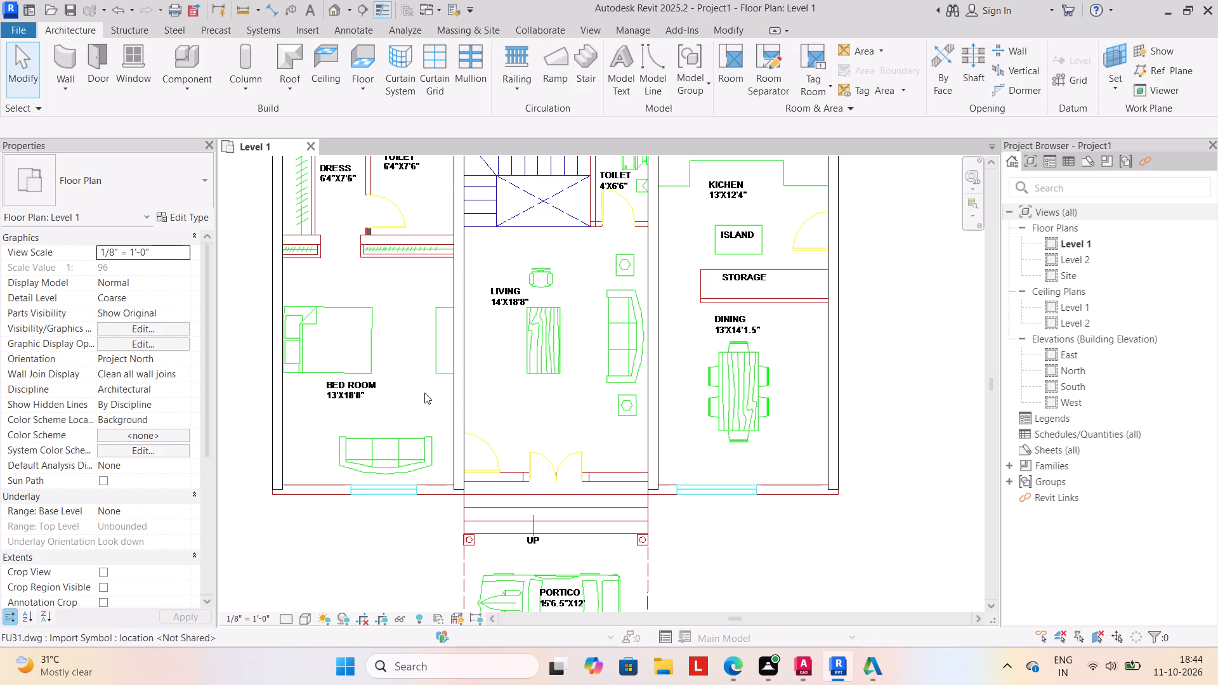
Draw a WALL9" front wall for the bedroom, about 14'-6" long, from the house's outer corner to the living room's side wall.
click(65, 92)
click(75, 115)
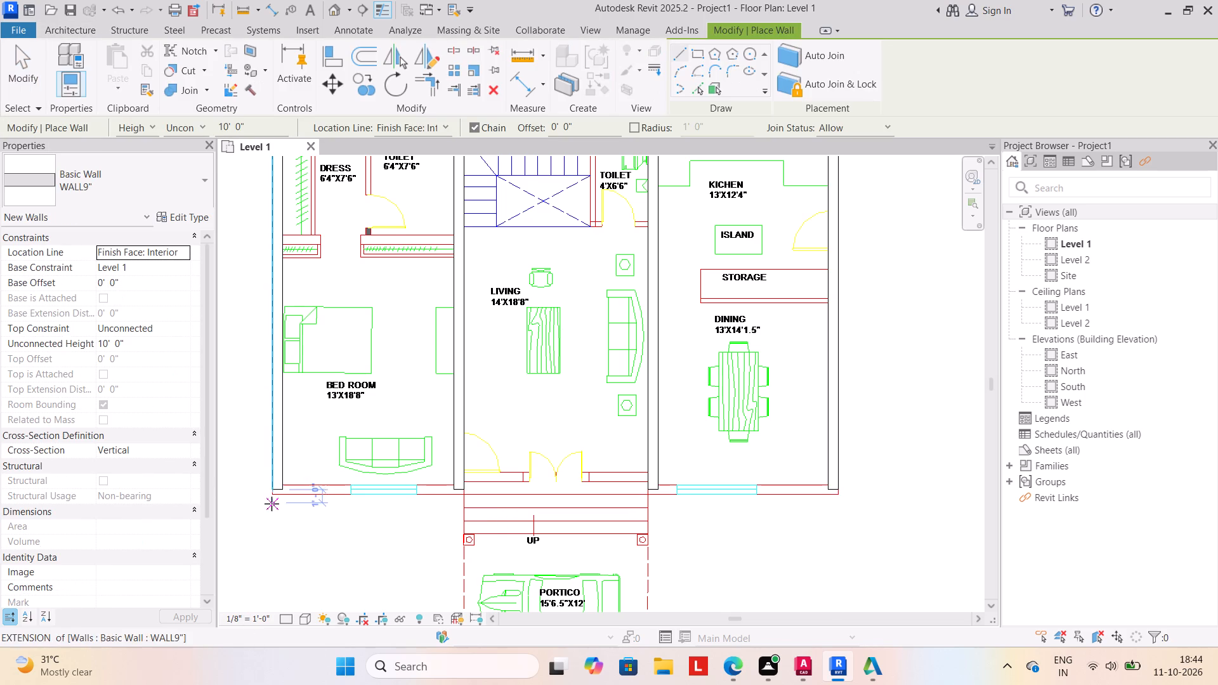
click(273, 493)
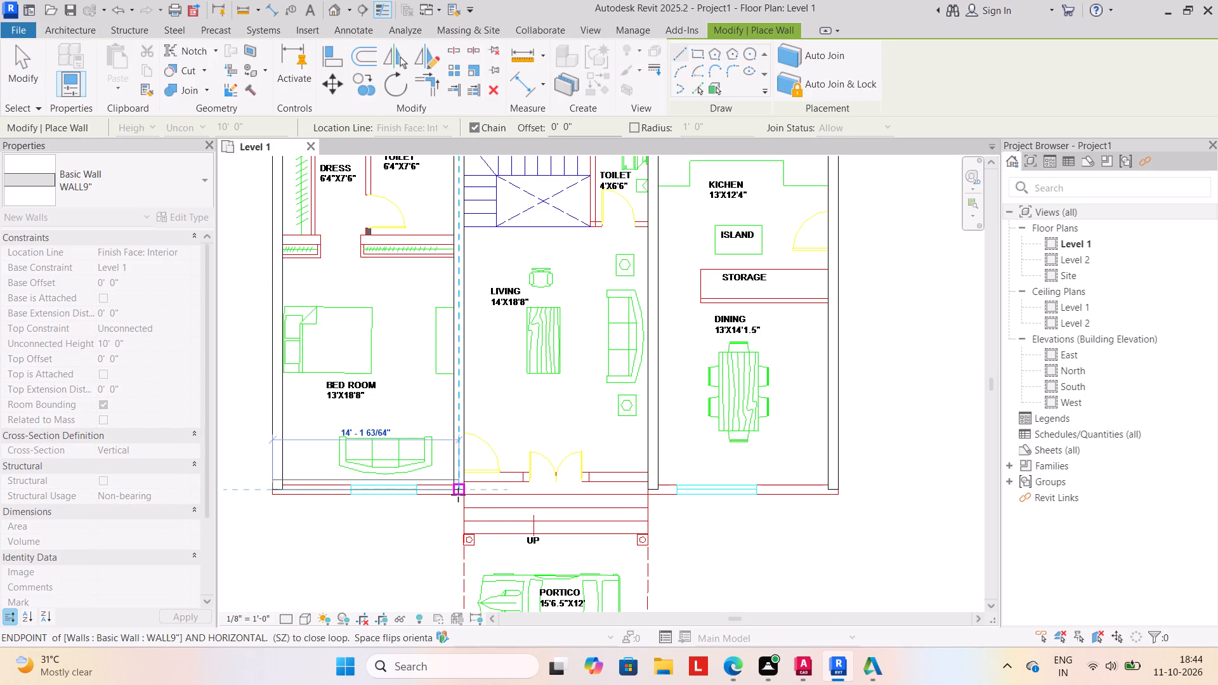
key(Escape)
scroll(263, 492, up, 4)
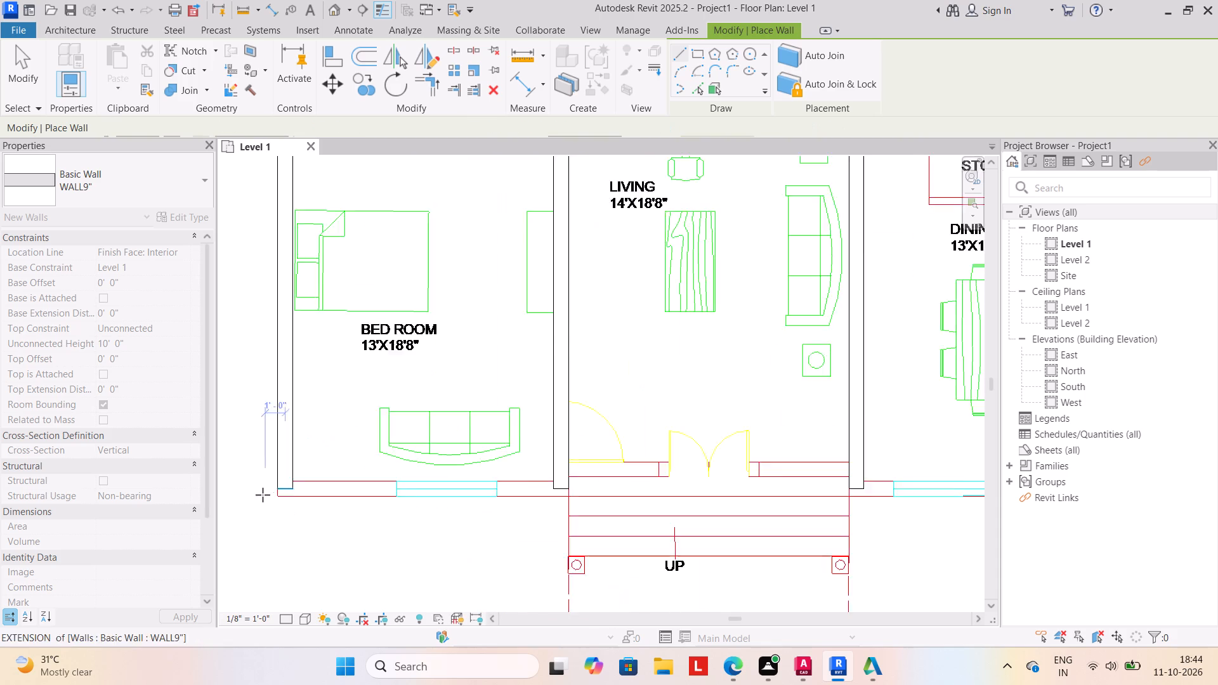
click(278, 497)
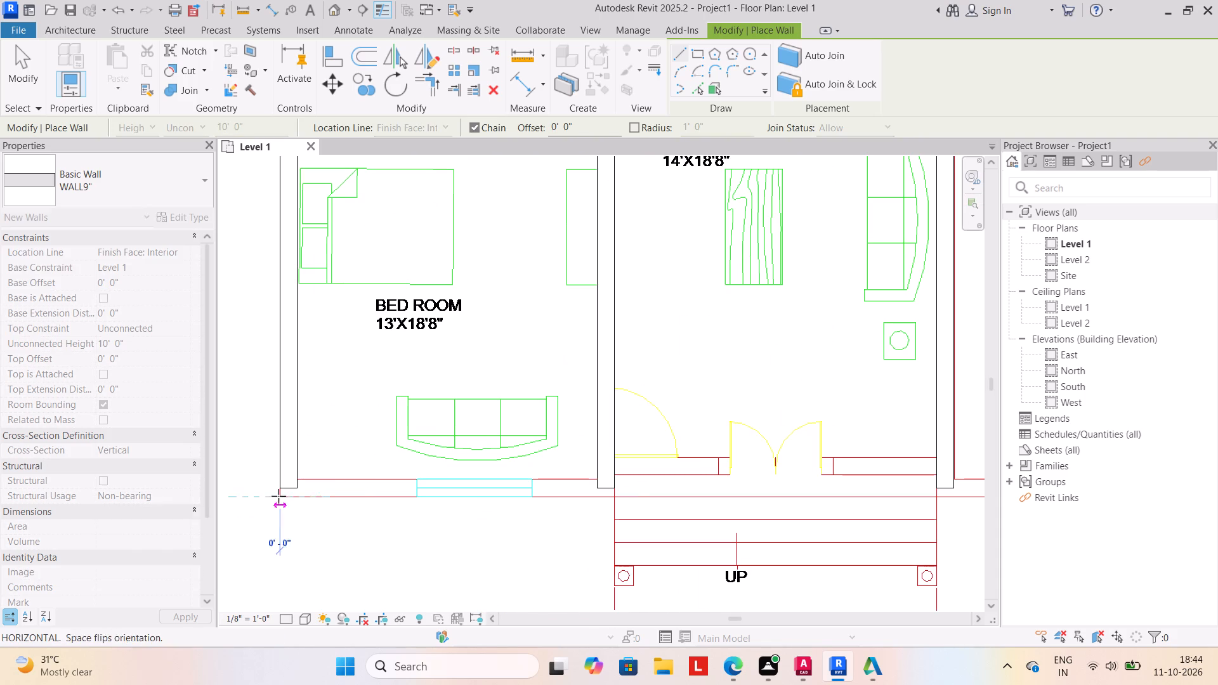
click(613, 490)
key(Escape)
Draw a WALL9" front wall for the dining room, from the living room's side wall to the house's outer corner.
scroll(542, 517, down, 4)
middle_drag(515, 516, 188, 445)
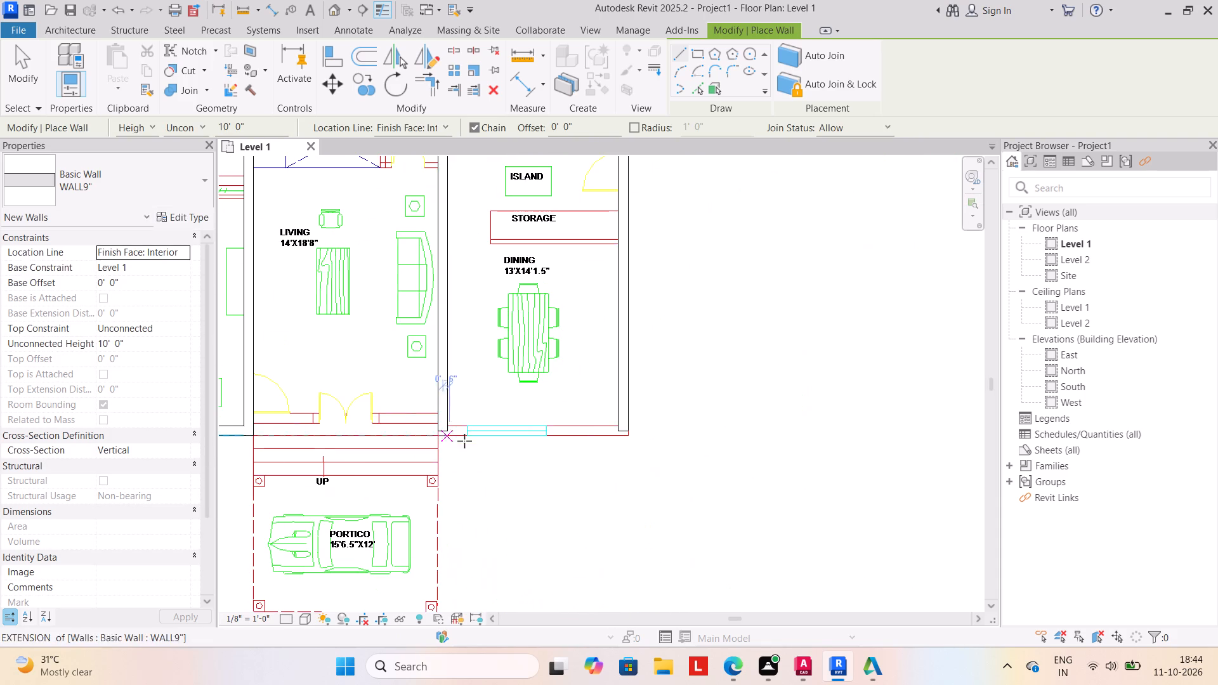
scroll(464, 441, up, 4)
click(421, 434)
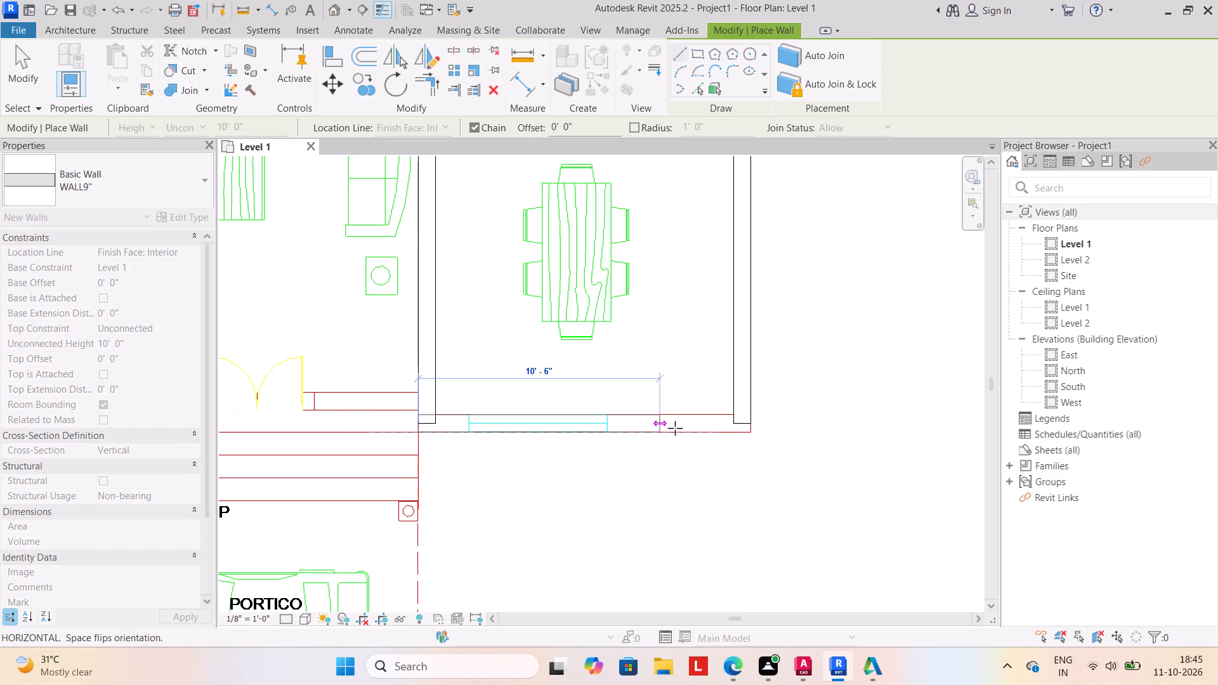
click(747, 427)
key(Escape)
Draw the living room's recessed front WALL9" wall along the door line, between its two side walls, flipped to match the plan.
scroll(537, 495, down, 8)
middle_drag(532, 495, 575, 489)
scroll(437, 454, up, 4)
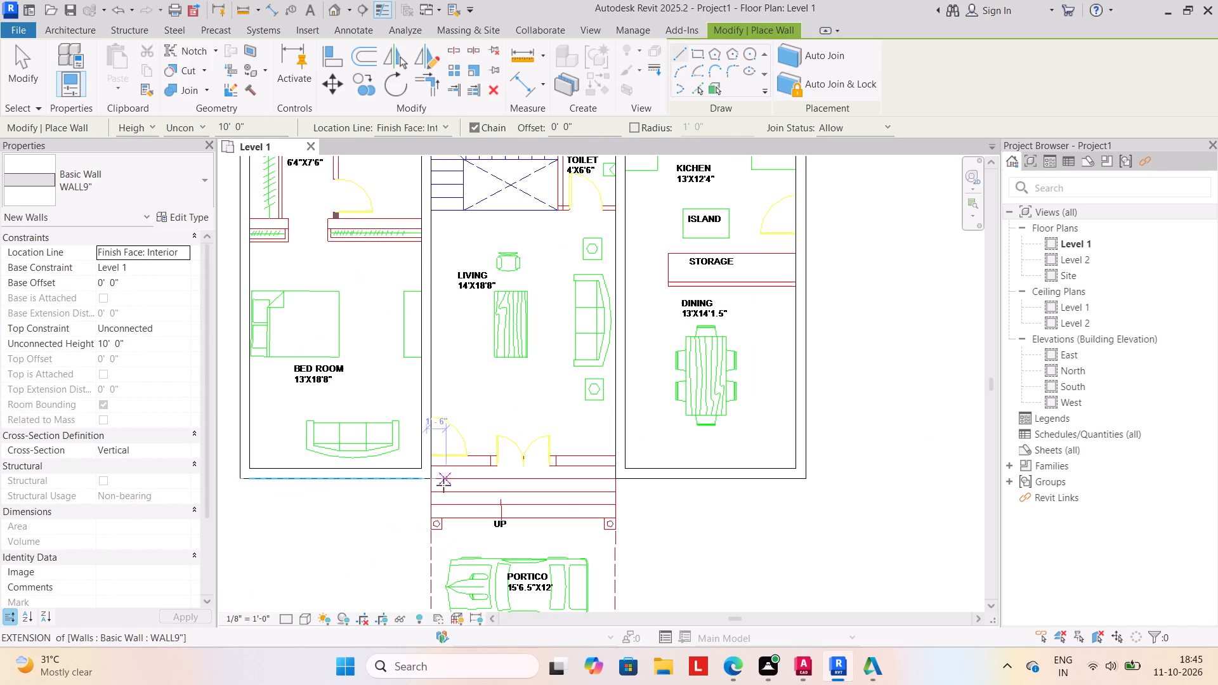
scroll(440, 473, up, 3)
click(430, 461)
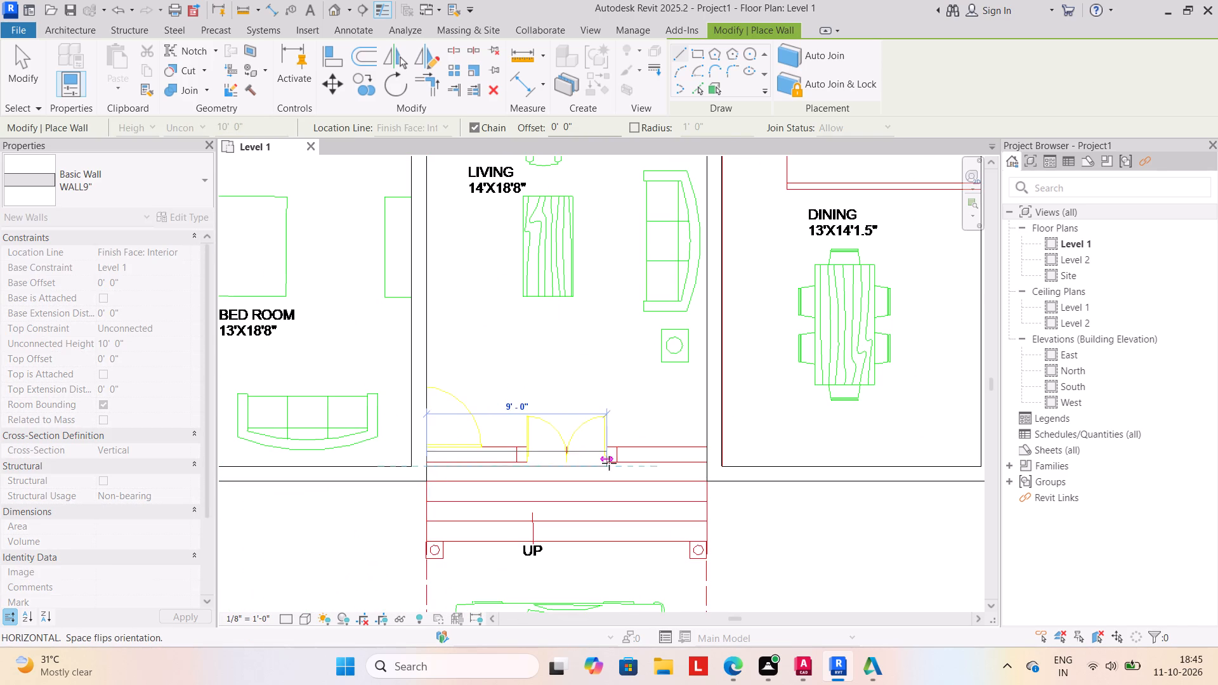
key(Escape)
scroll(439, 448, up, 5)
click(417, 443)
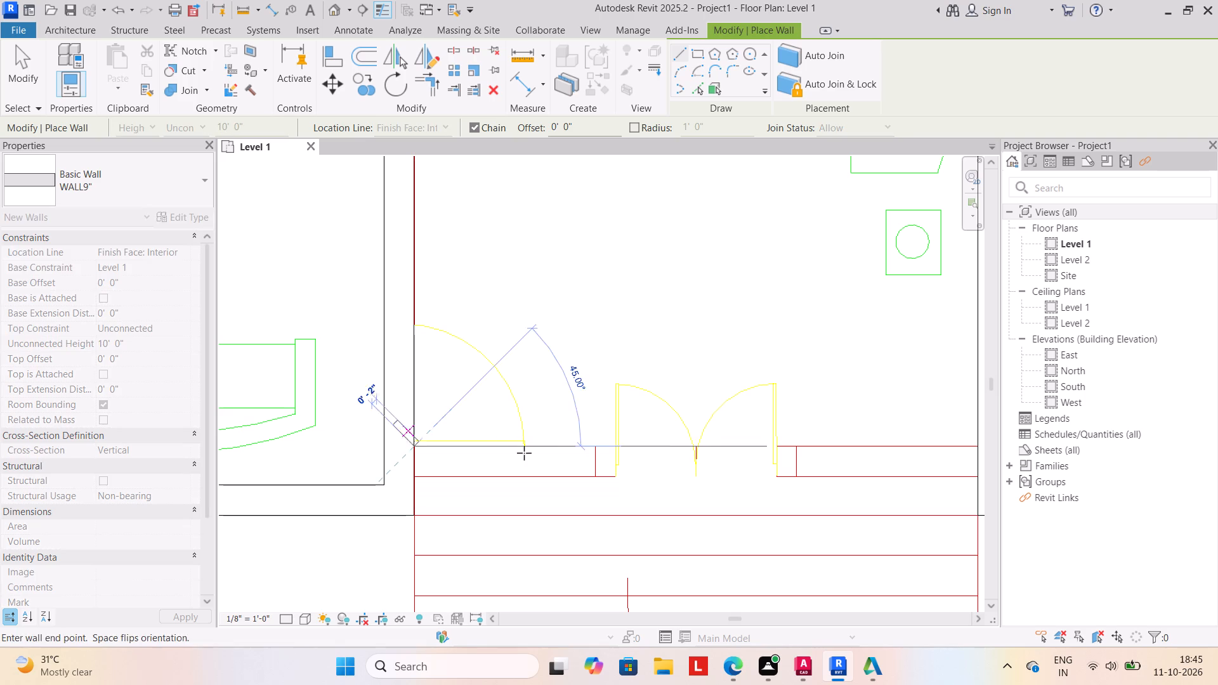
key(space)
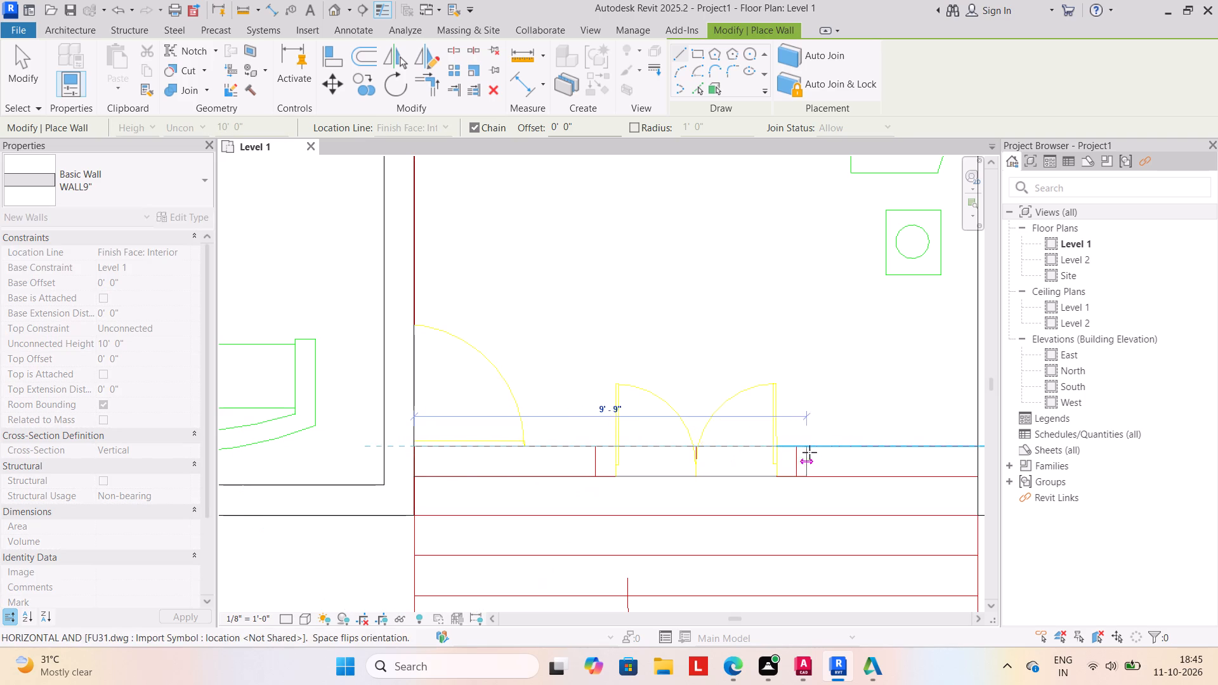
scroll(948, 452, down, 1)
middle_drag(945, 452, 849, 442)
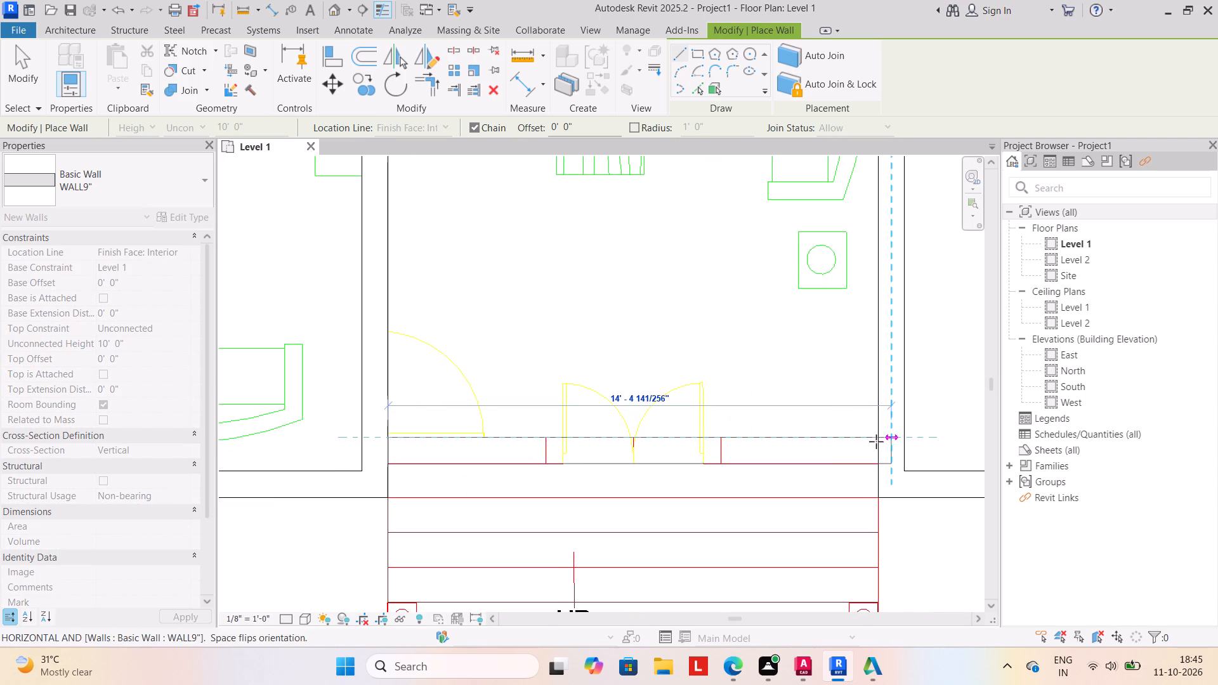
click(877, 438)
key(Escape)
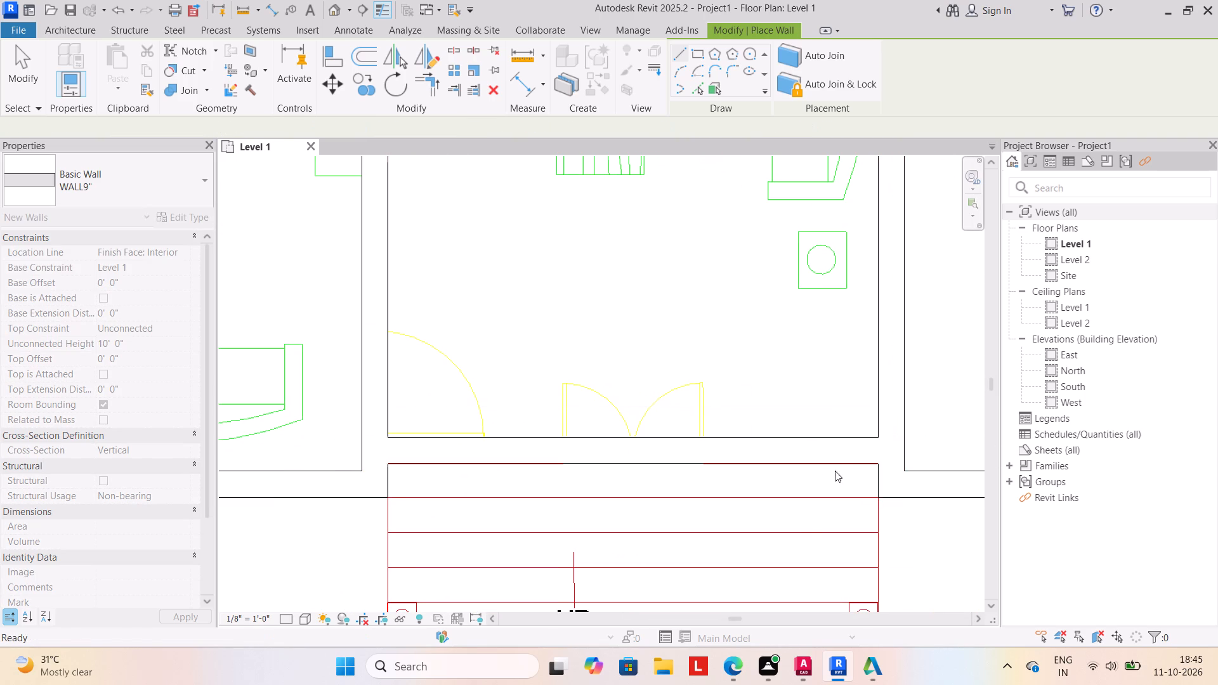
Draw a WALL4.5" partition about 7'-6" long between the dress and the adjoining toilet, from the rear wall to the bedroom side.
scroll(766, 433, down, 9)
middle_drag(695, 414, 667, 431)
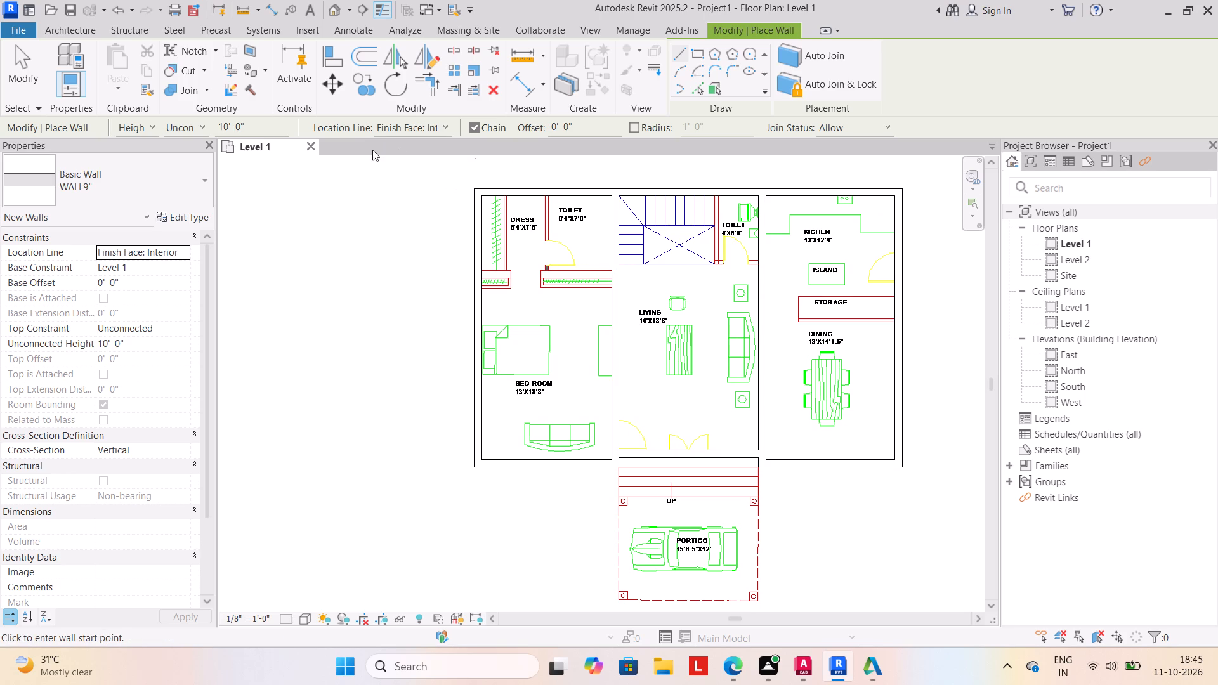
click(201, 178)
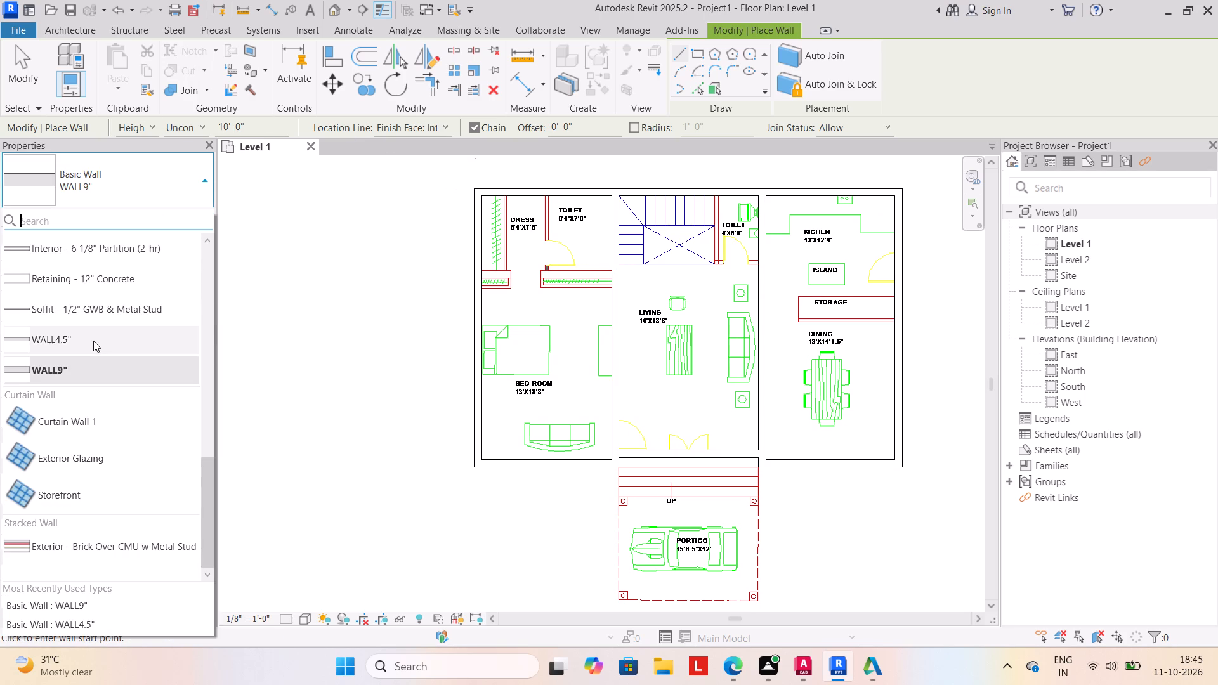
click(93, 341)
scroll(541, 211, up, 5)
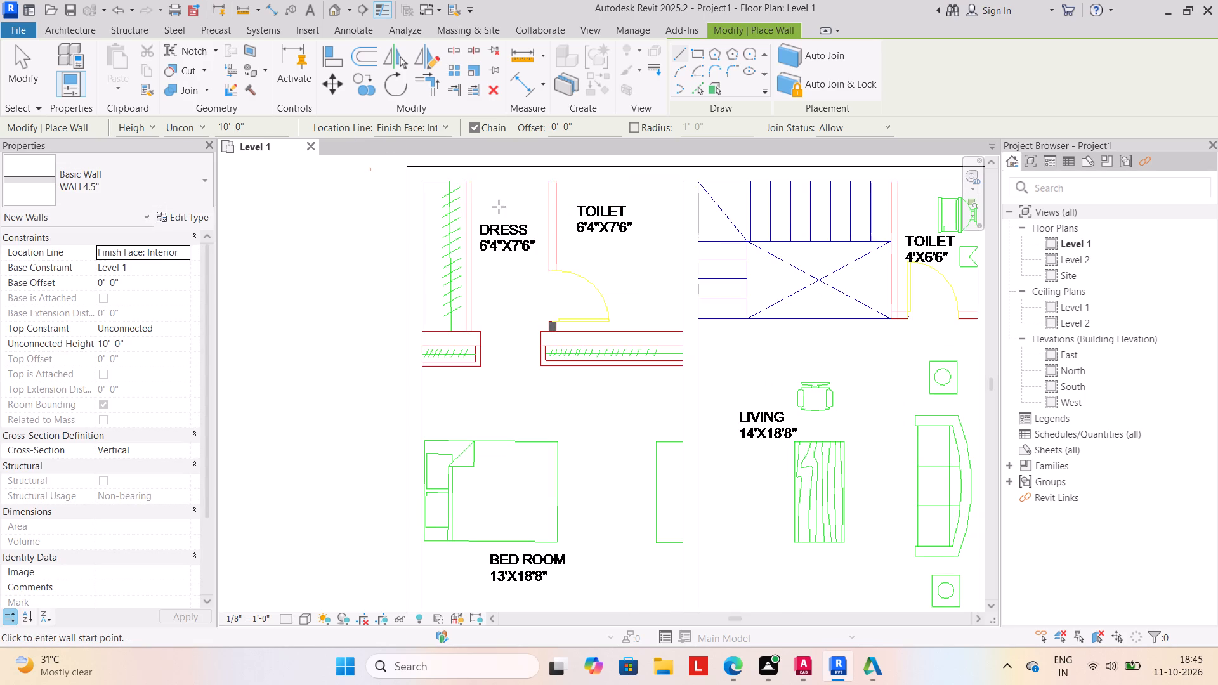
click(466, 180)
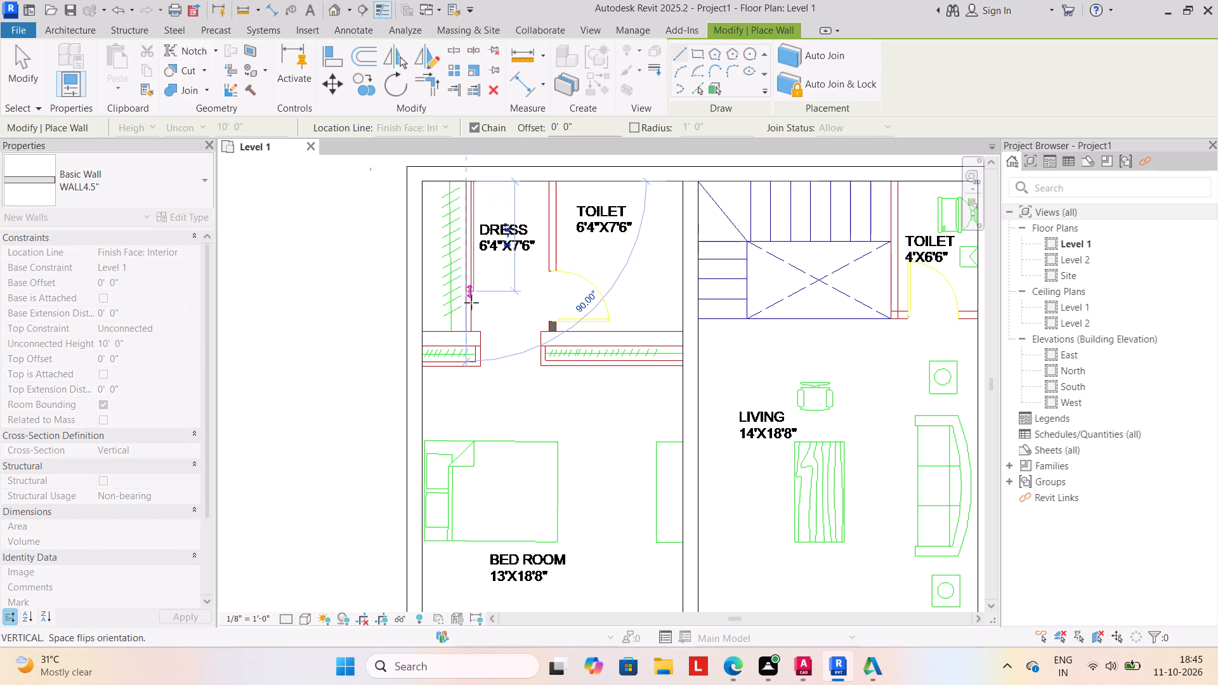
key(Escape)
scroll(468, 228, up, 3)
scroll(468, 230, down, 1)
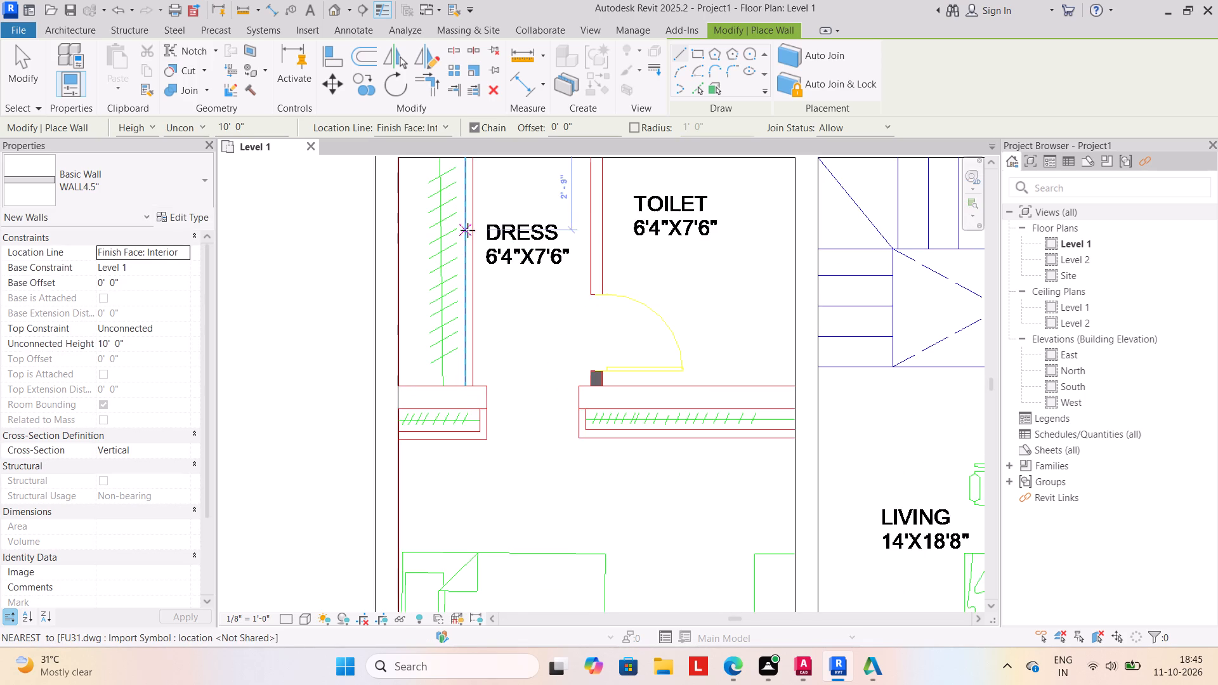
scroll(468, 230, down, 1)
click(560, 179)
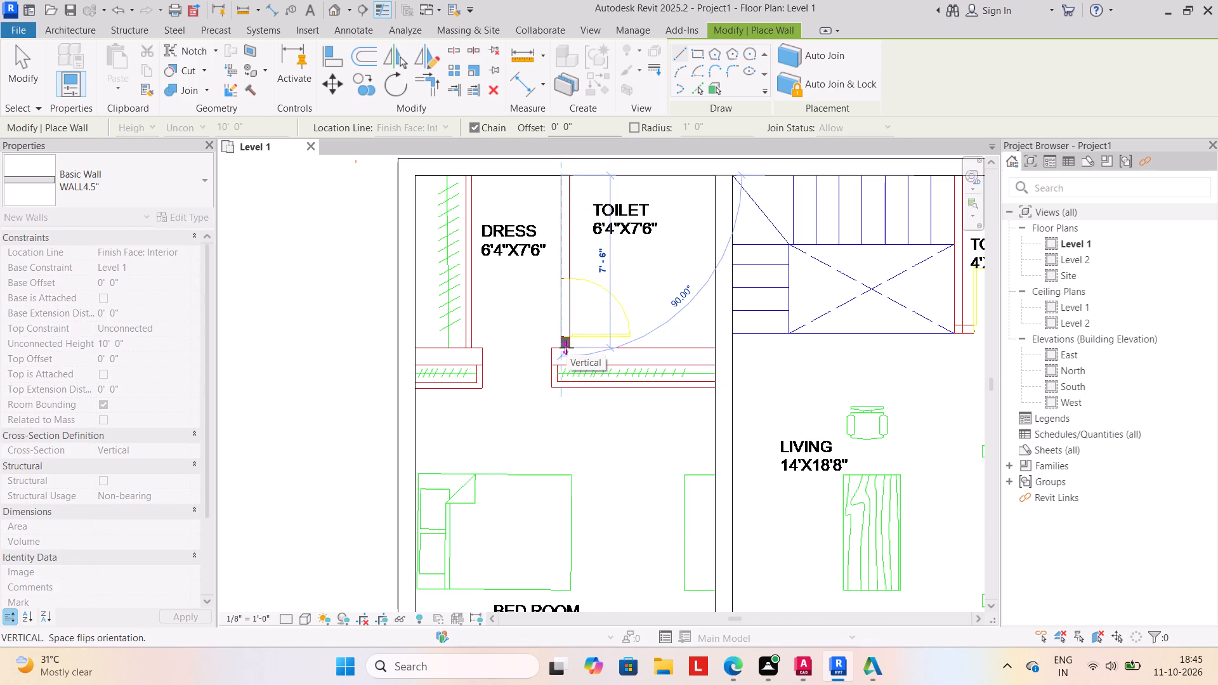
click(565, 345)
key(Escape)
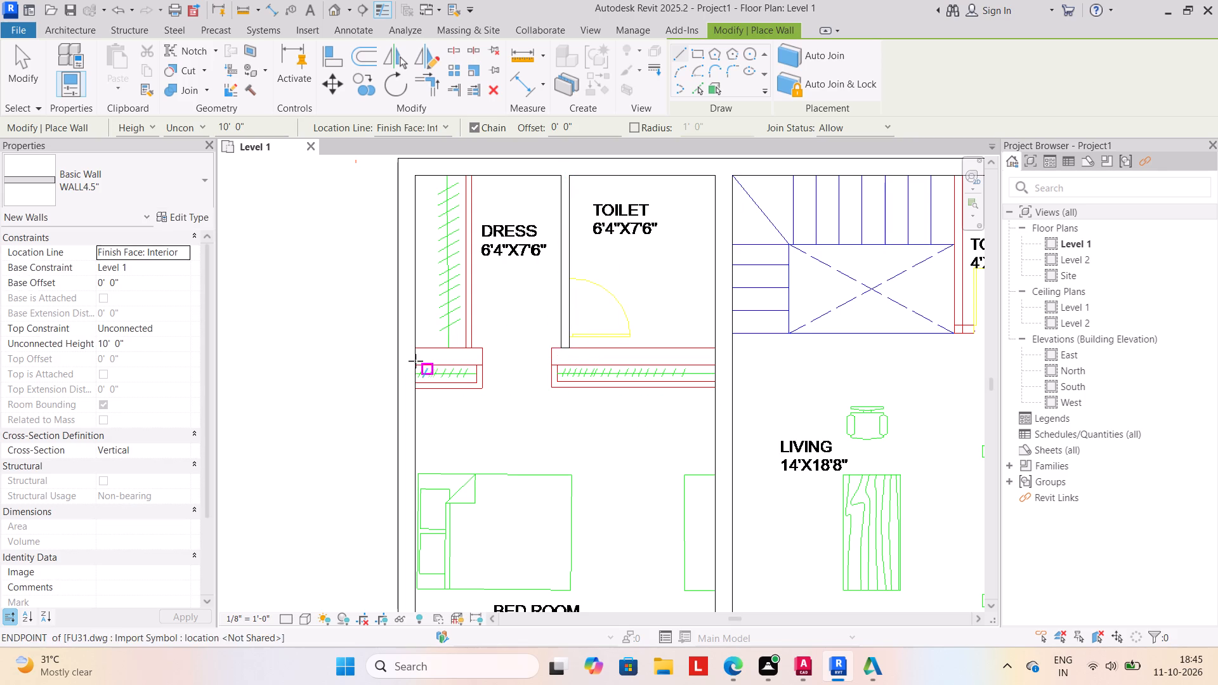
Draw the two WALL4.5" walls enclosing the 4'x6'6" toilet, along its staircase side and across its door side to the kitchen-side wall.
scroll(456, 311, down, 5)
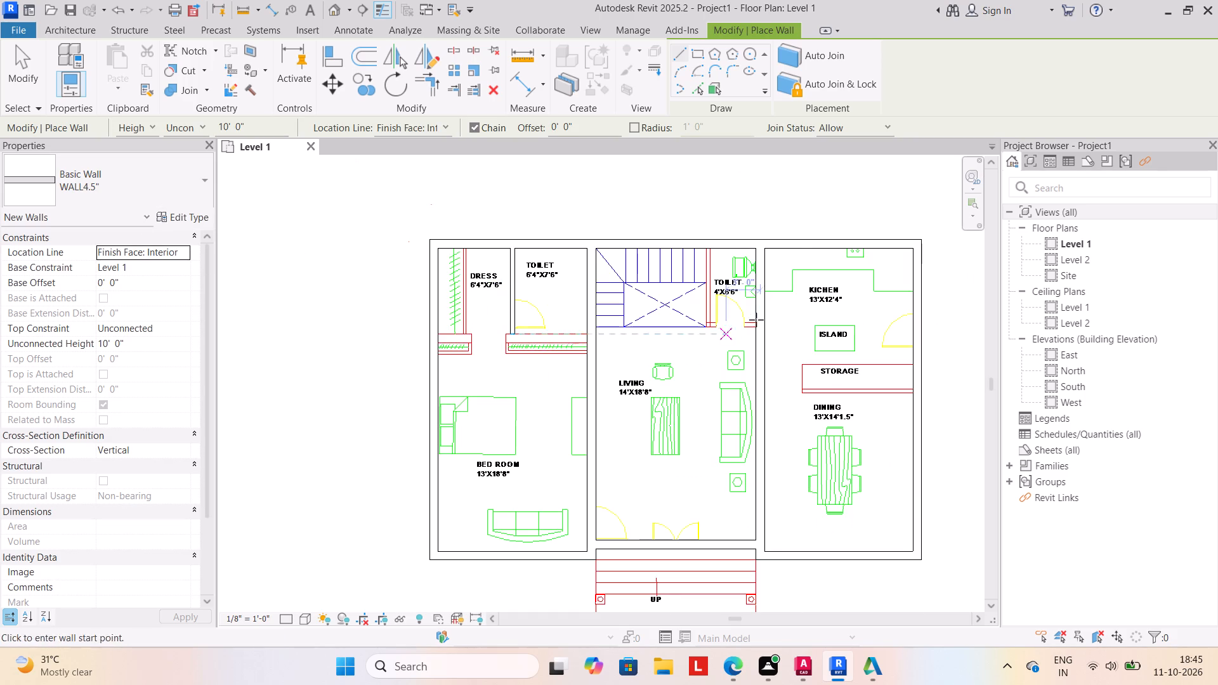
scroll(736, 275, up, 4)
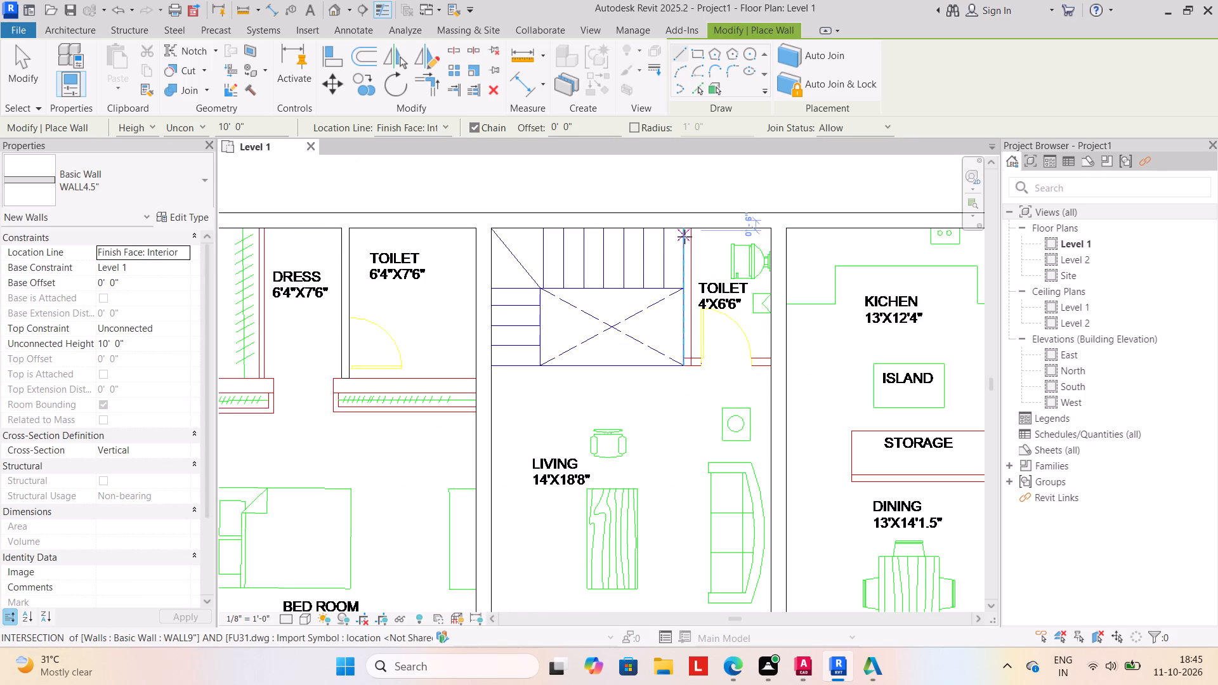
drag(682, 230, 682, 238)
click(680, 363)
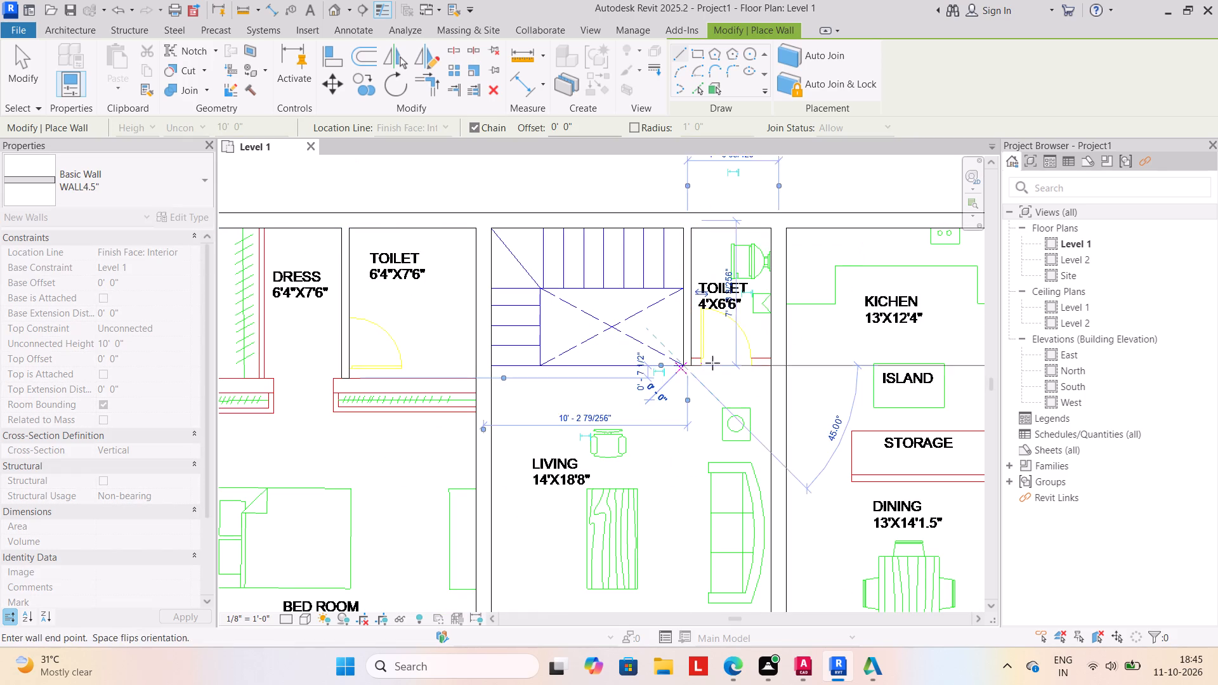
click(772, 363)
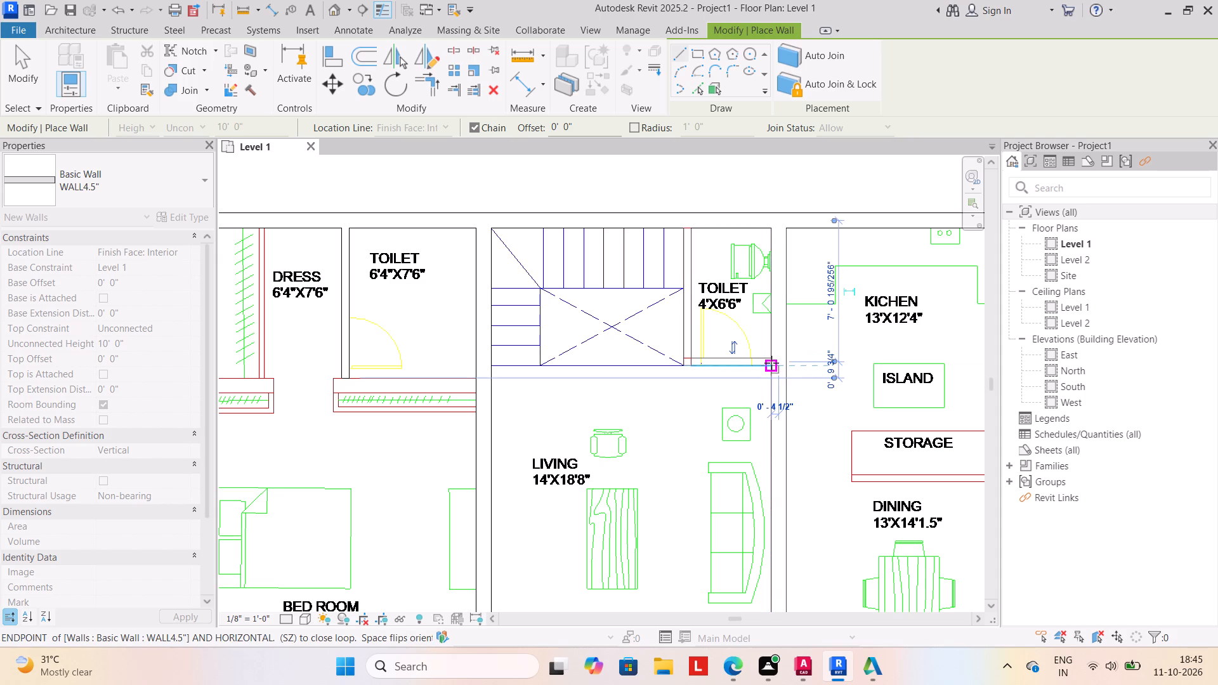
scroll(721, 407, down, 4)
key(Escape)
scroll(726, 384, down, 4)
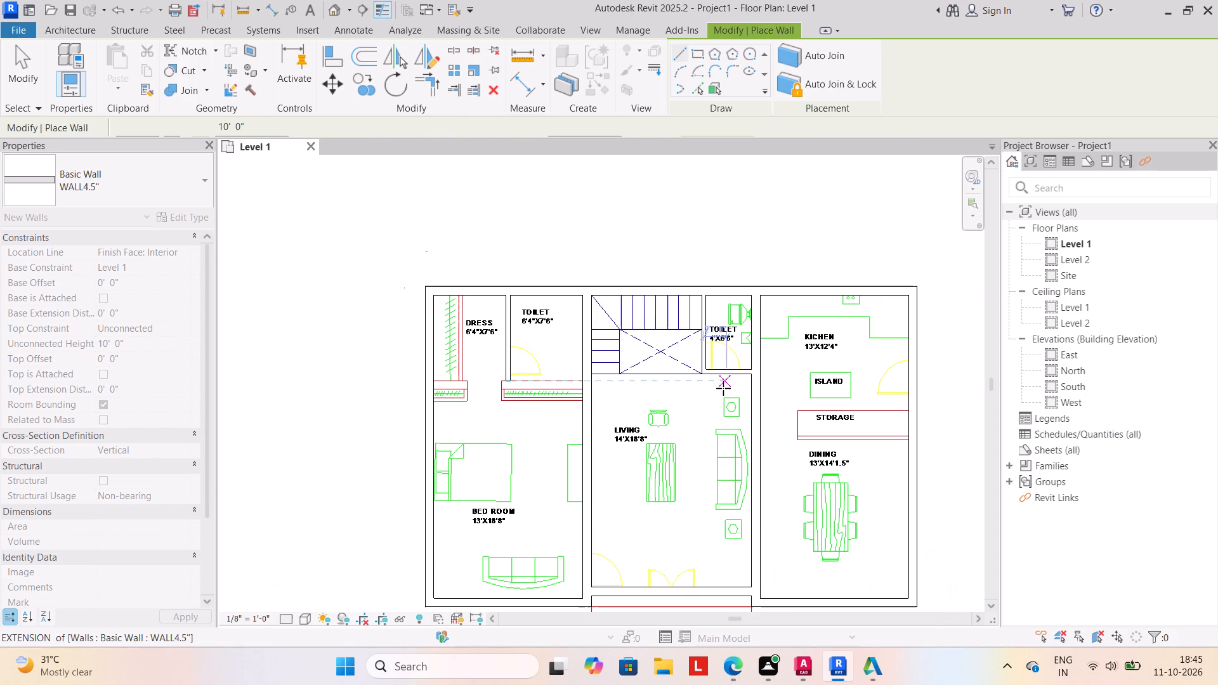
Draw a WALL4.5" partition between kitchen and dining along the storage's dining-side line, spanning wall to wall and flipped toward the storage.
scroll(715, 401, down, 1)
middle_drag(712, 402, 684, 342)
scroll(861, 380, up, 4)
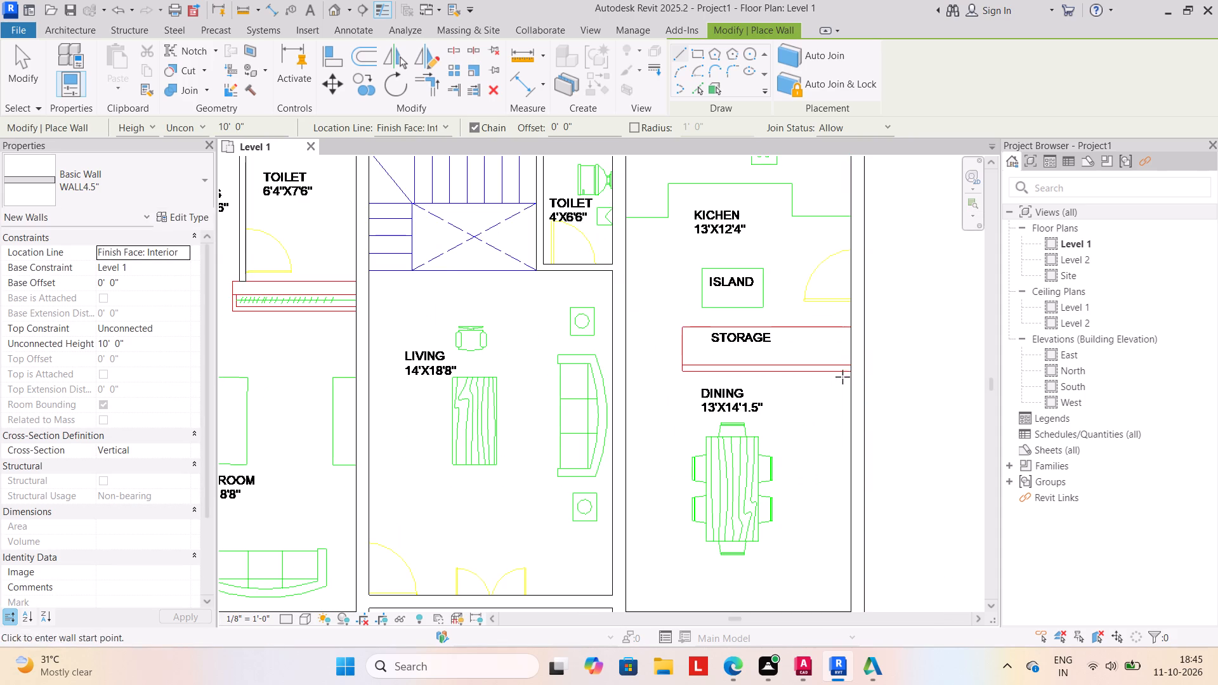
click(850, 373)
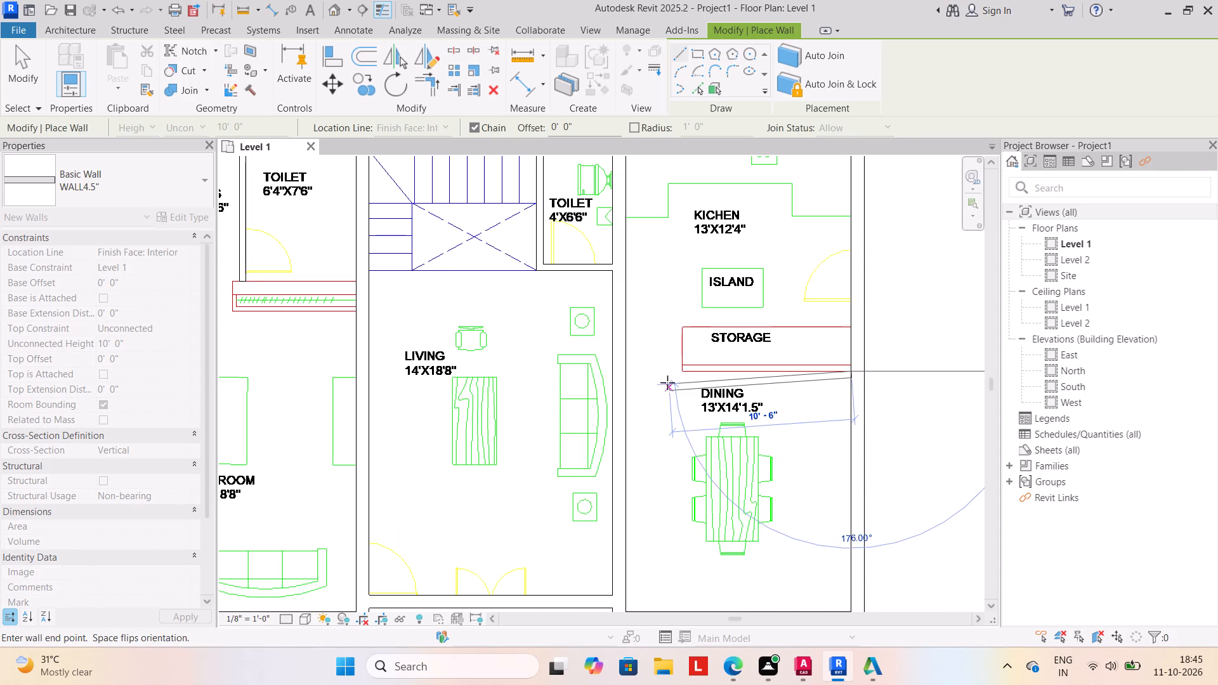
key(space)
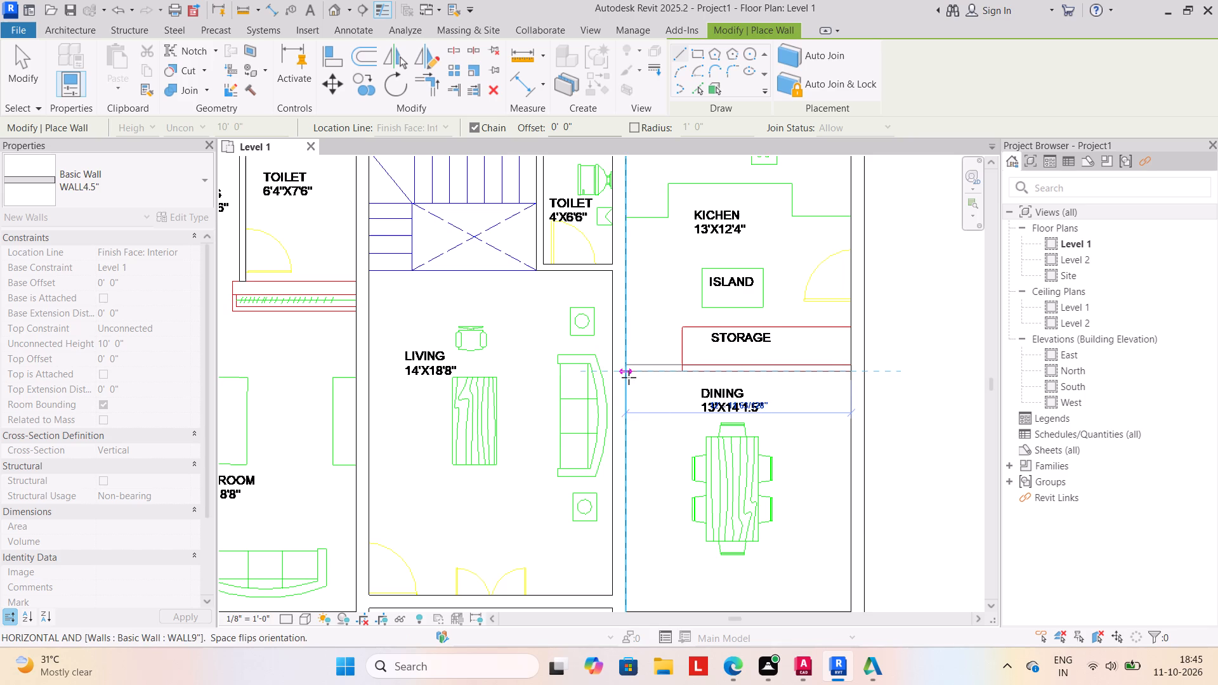
click(629, 377)
key(Escape)
Draw a WALL9" wall separating the bedroom from the dress and toilet, from the outer side wall to the living room's side wall.
scroll(523, 436, down, 7)
middle_drag(477, 411, 520, 389)
scroll(423, 363, up, 6)
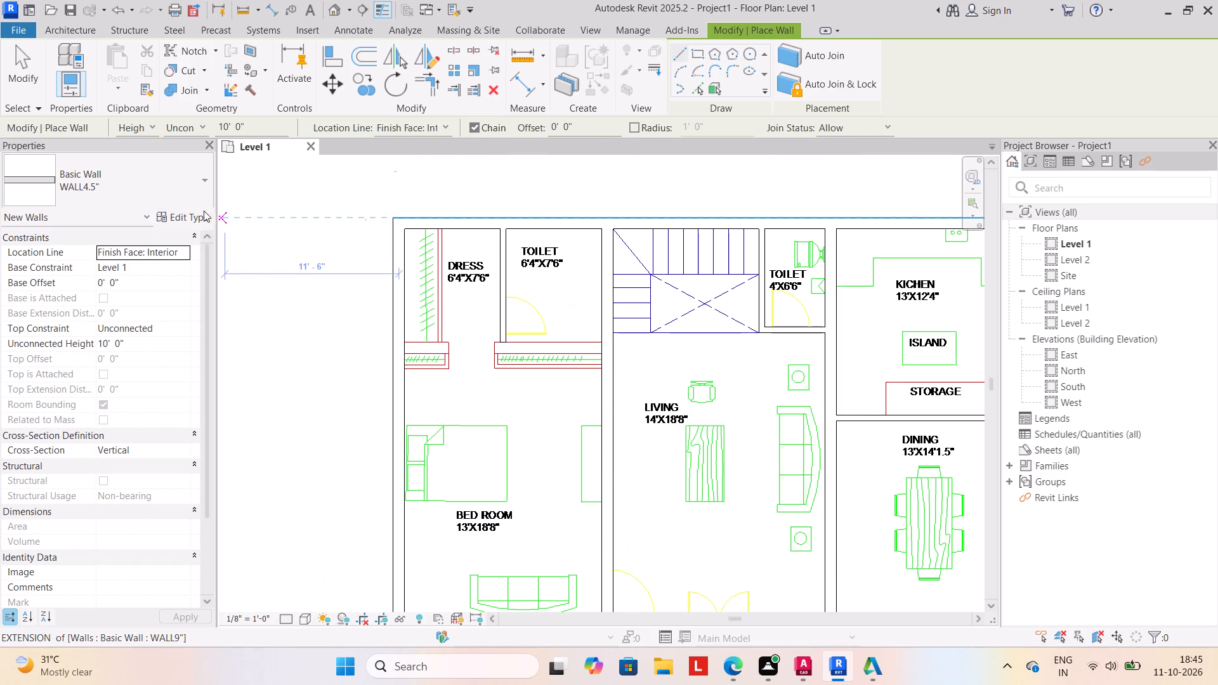
click(207, 181)
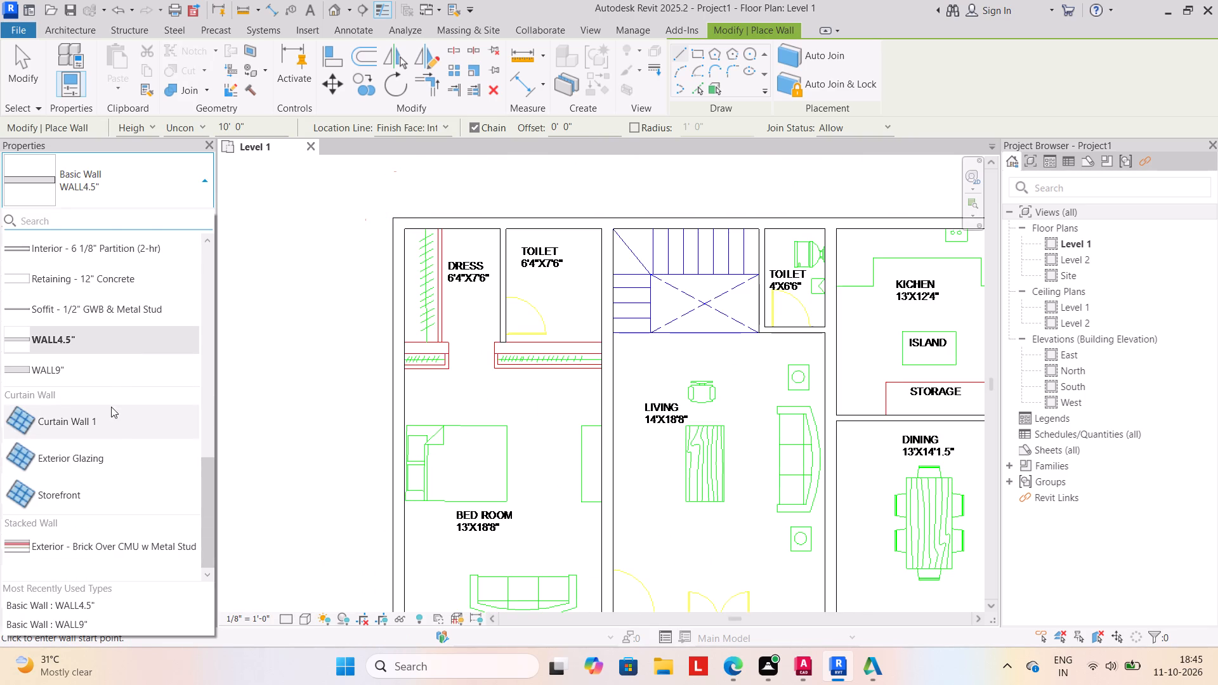
click(111, 369)
click(403, 353)
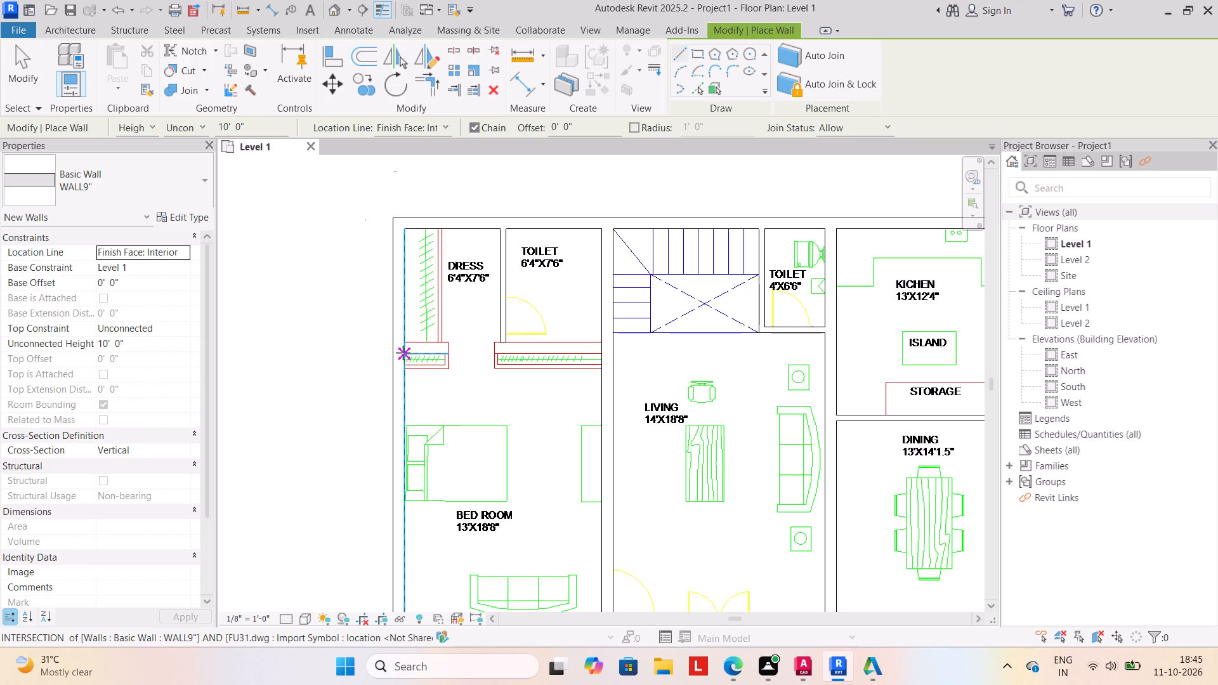
click(601, 349)
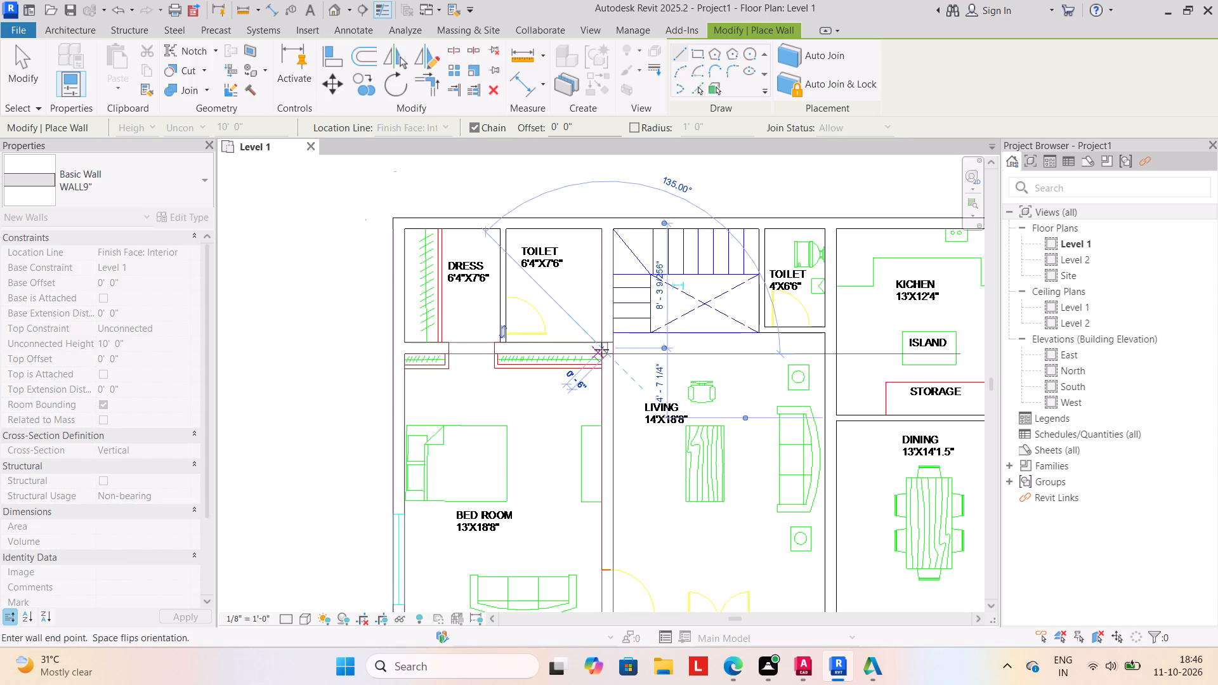
key(Escape)
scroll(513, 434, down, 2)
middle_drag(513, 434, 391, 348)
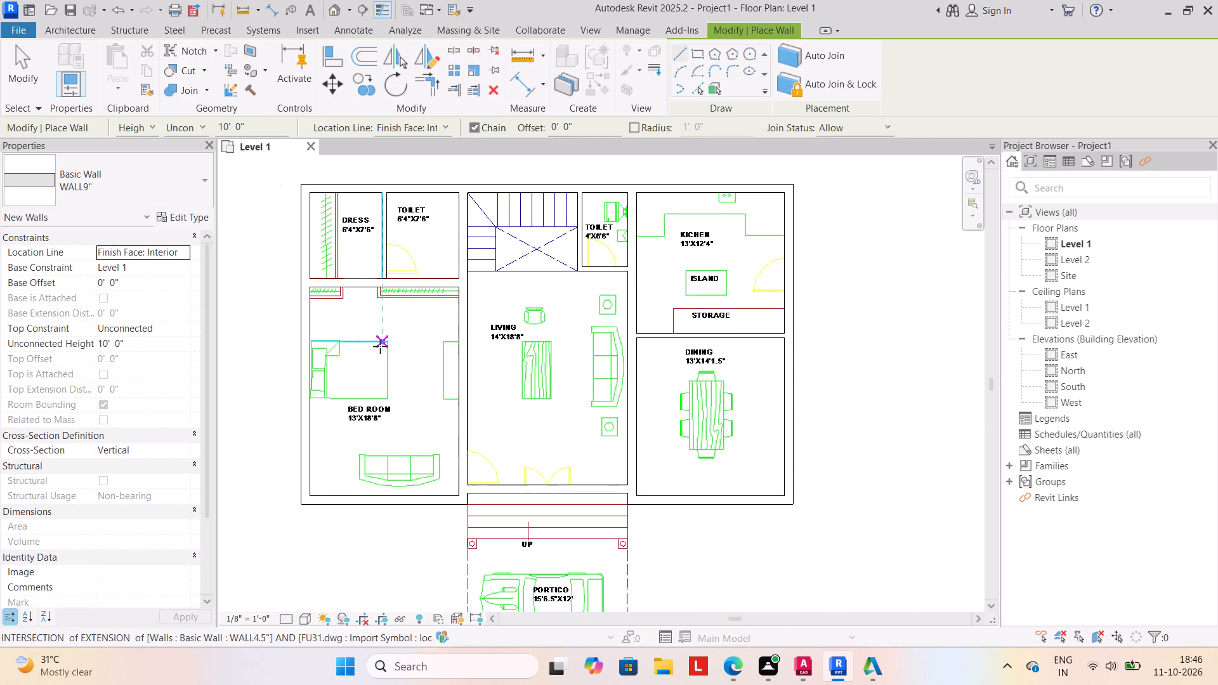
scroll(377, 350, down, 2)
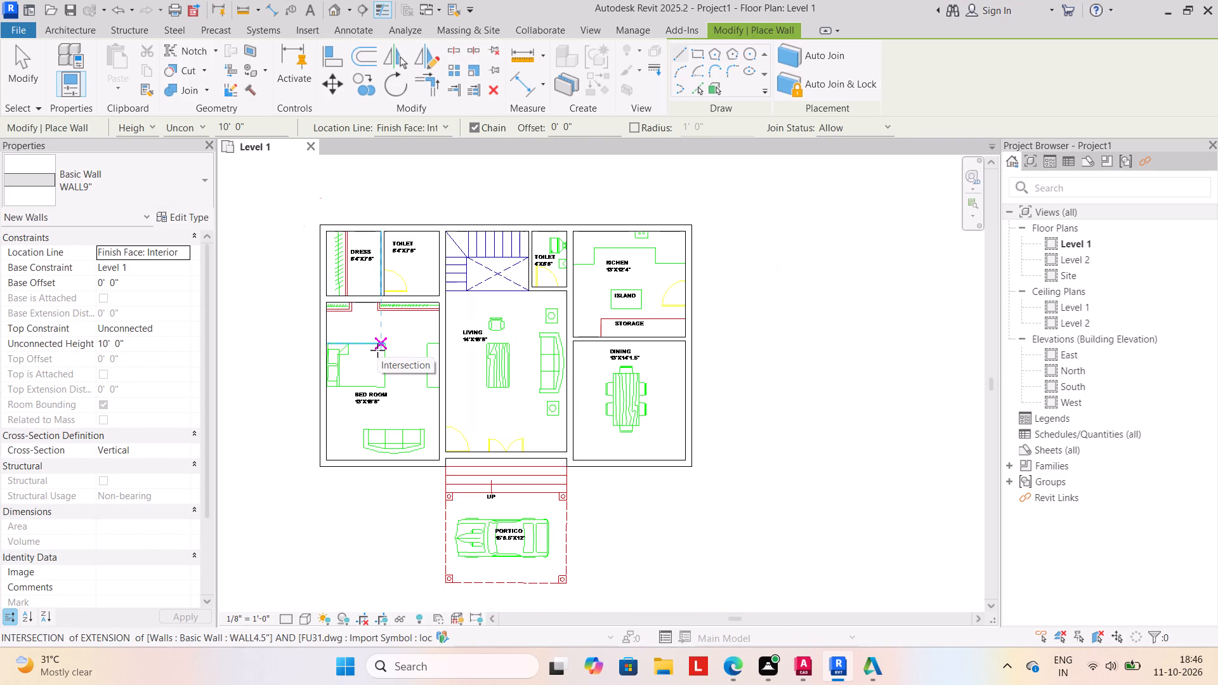
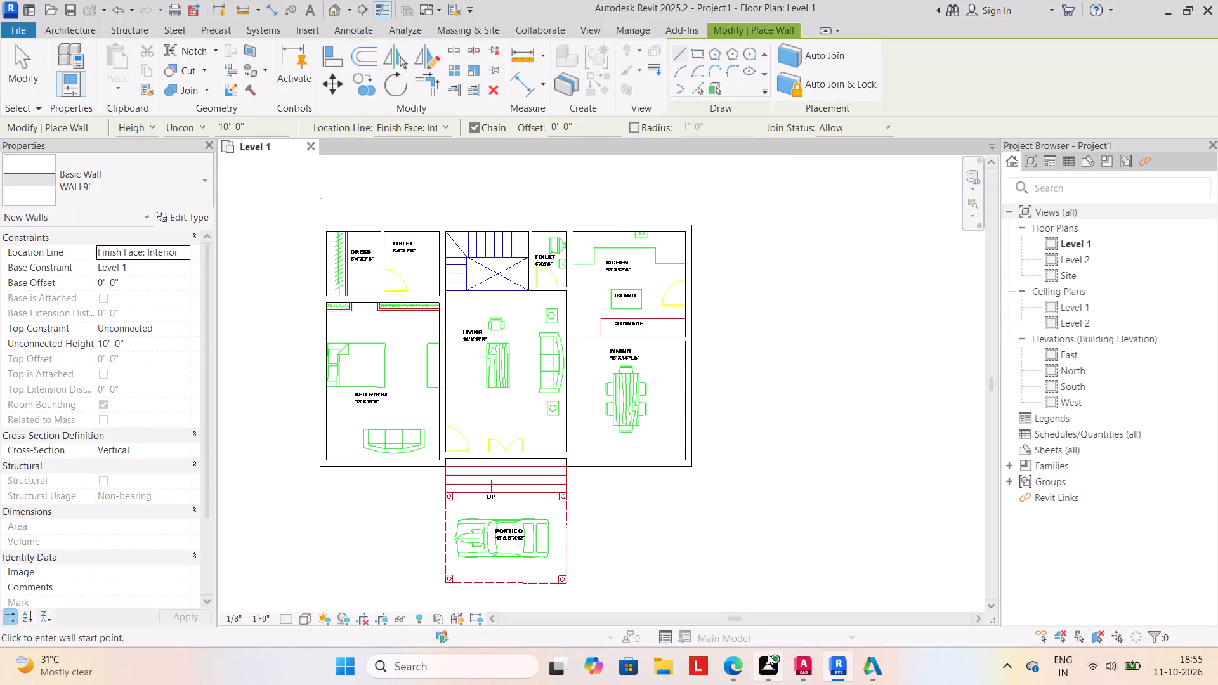
Open the default 3D view, set its visual style to Shaded, and orbit to inspect the modelled walls.
scroll(348, 319, up, 1)
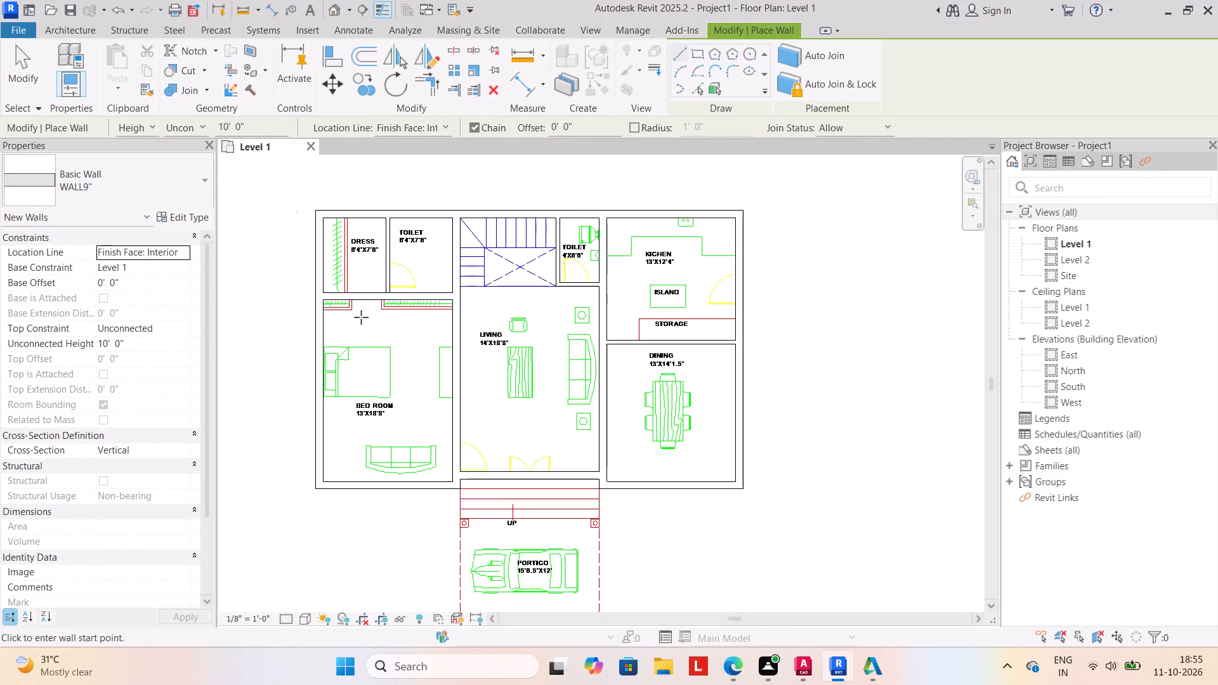
click(347, 10)
click(346, 33)
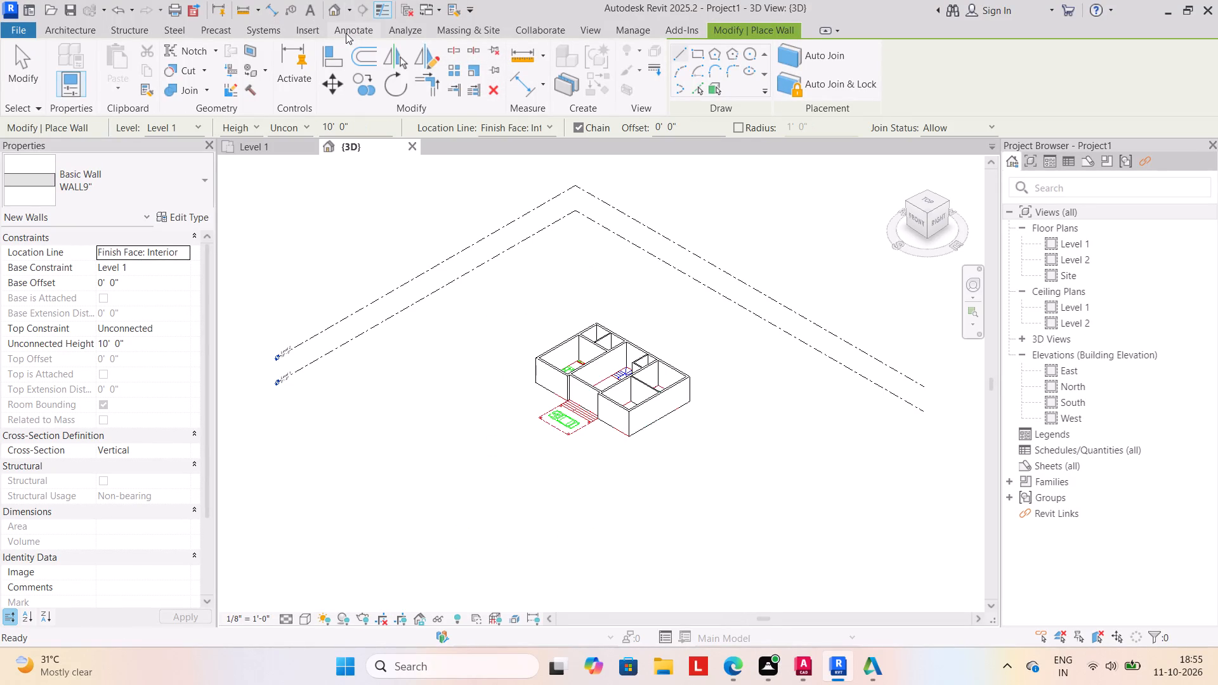
click(303, 626)
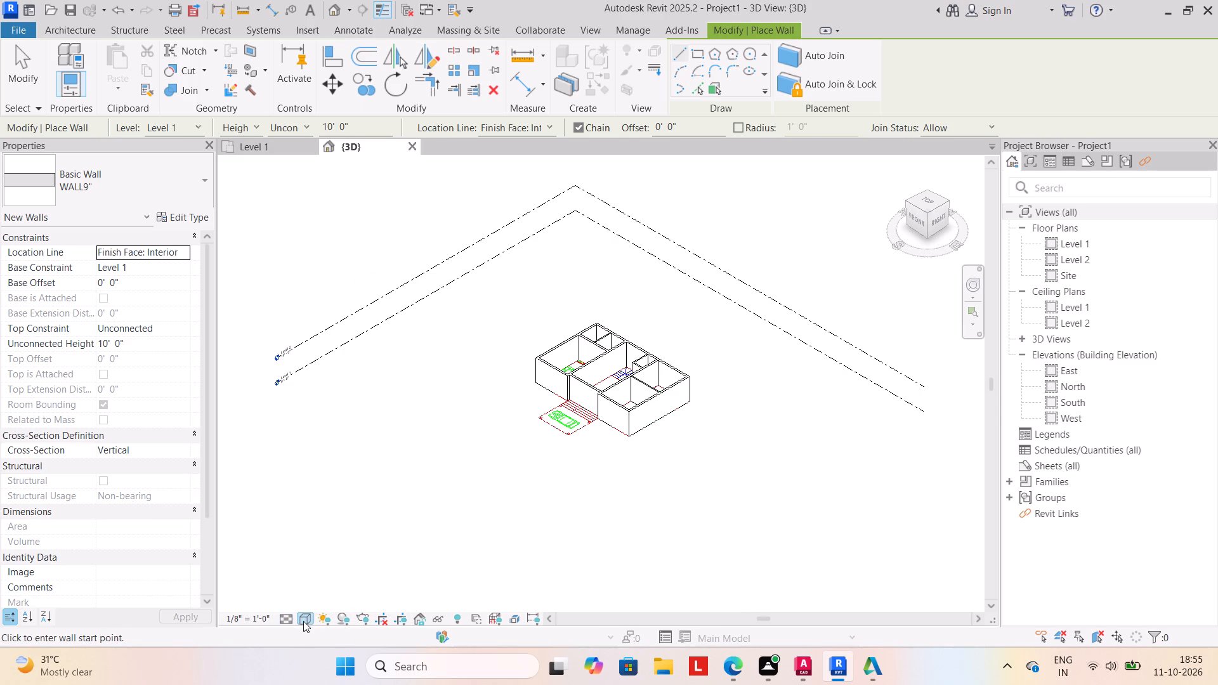
click(303, 621)
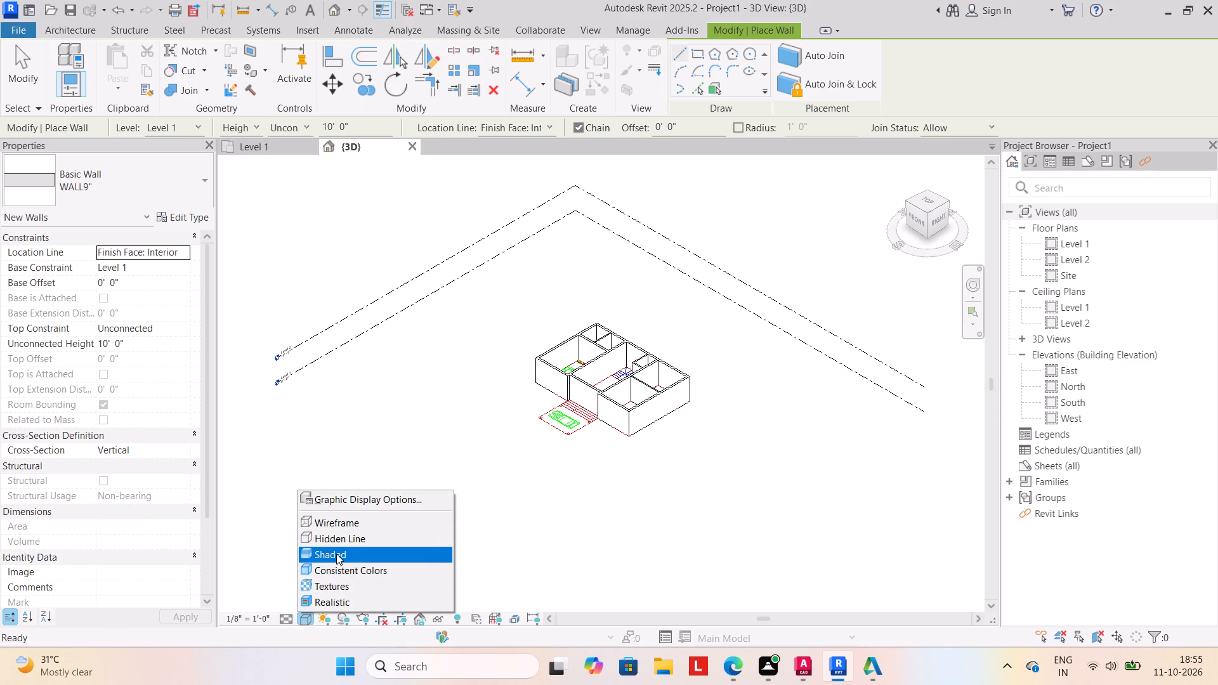
click(336, 556)
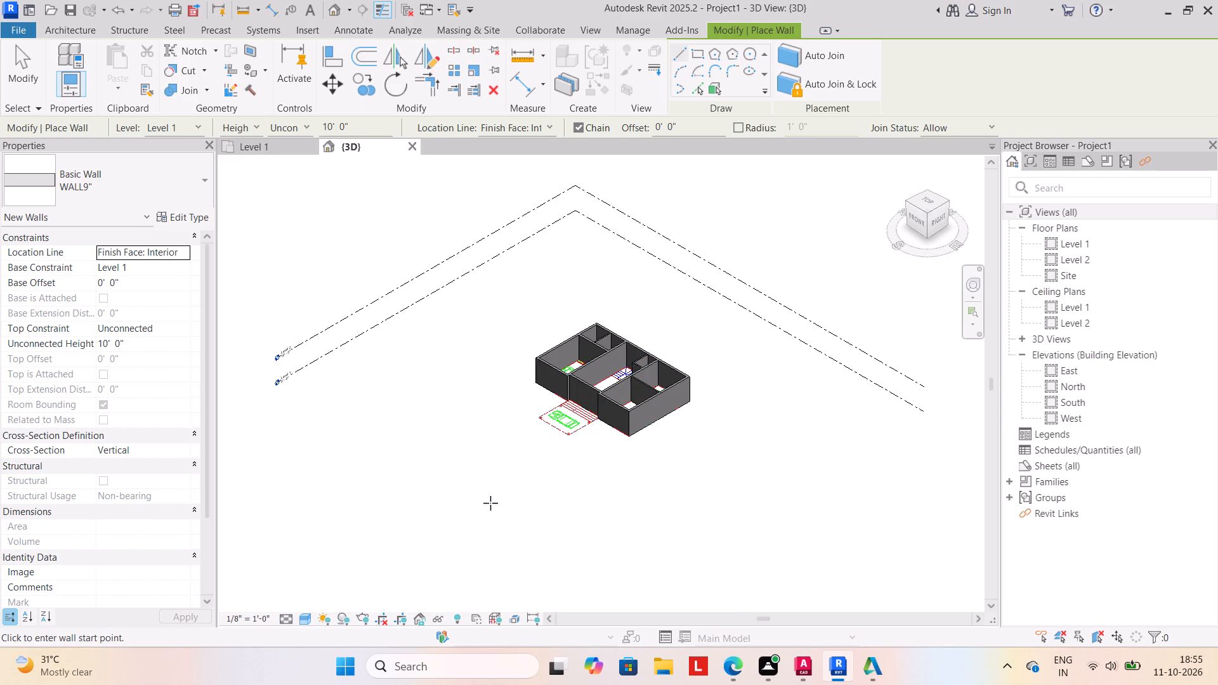
shift+middle_drag(492, 509, 580, 460)
shift+middle_drag(563, 493, 575, 474)
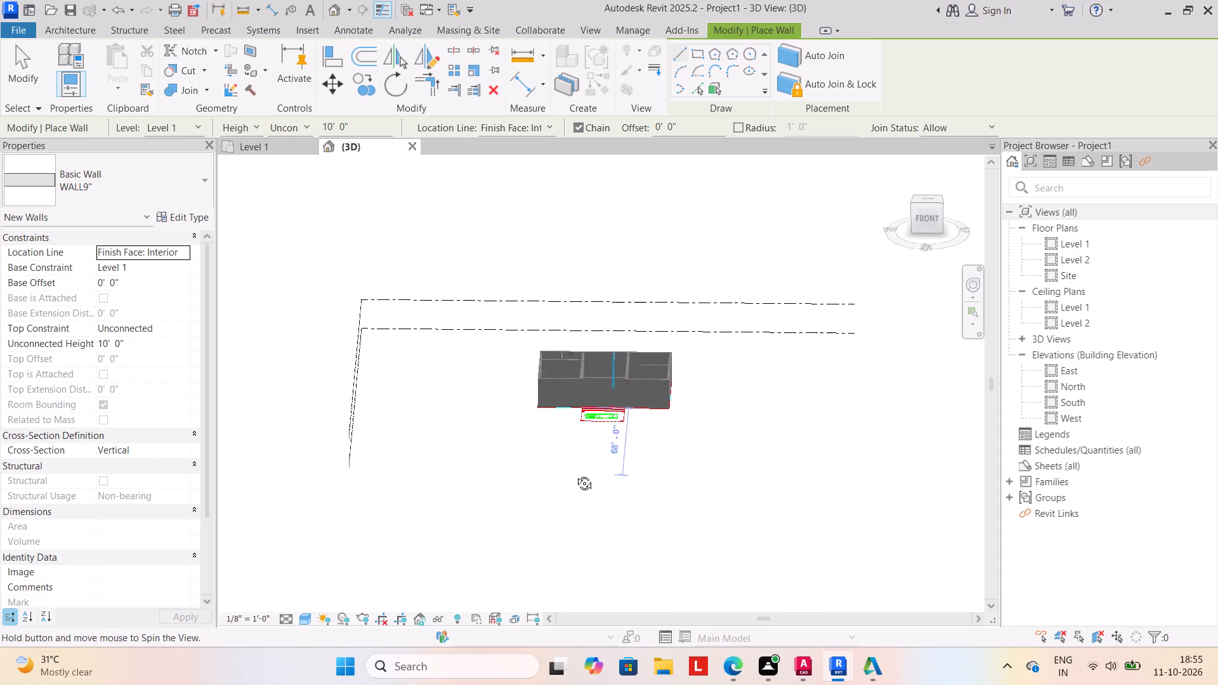
shift+middle_drag(575, 474, 568, 478)
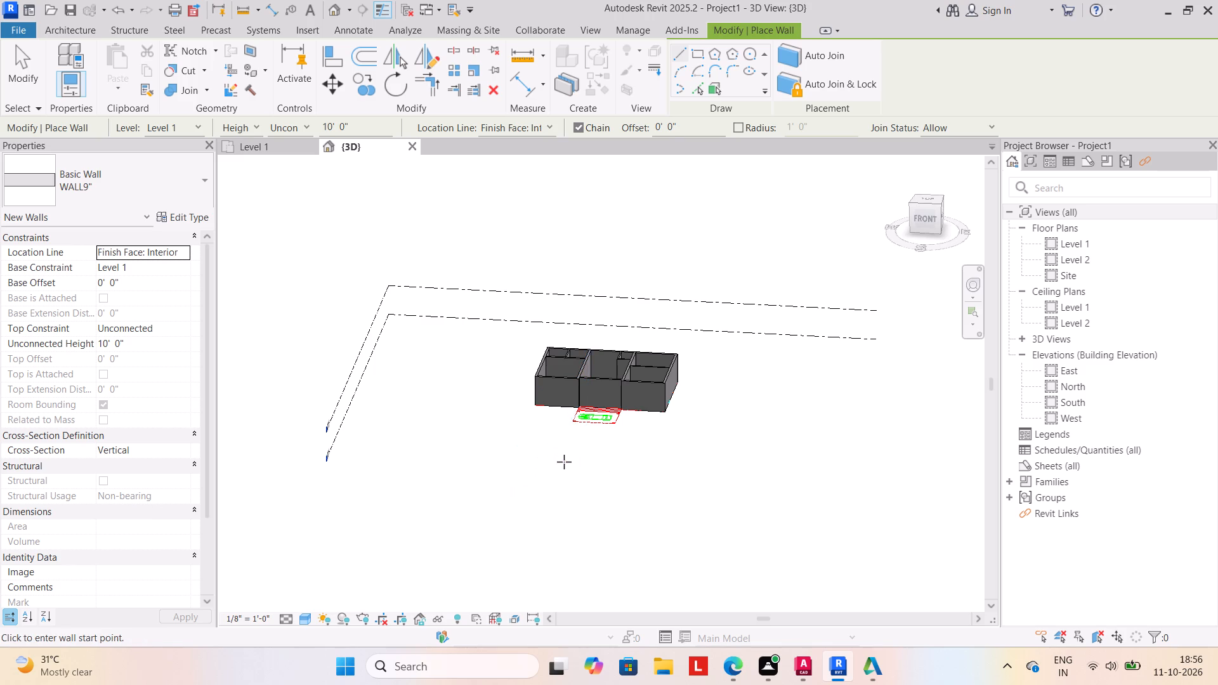
shift+middle_drag(564, 466, 575, 519)
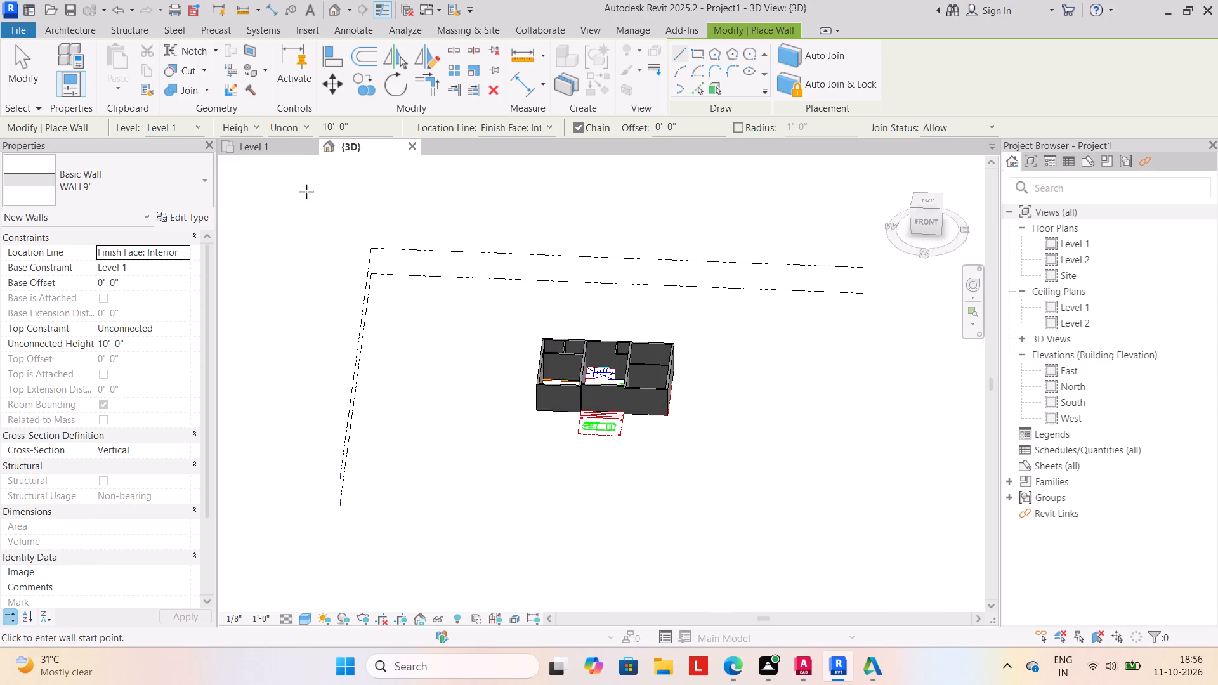
On Level 1, load the Bed_17739 family from the beds folder and place it, rotated to match, over the bedroom's bed outline.
click(273, 150)
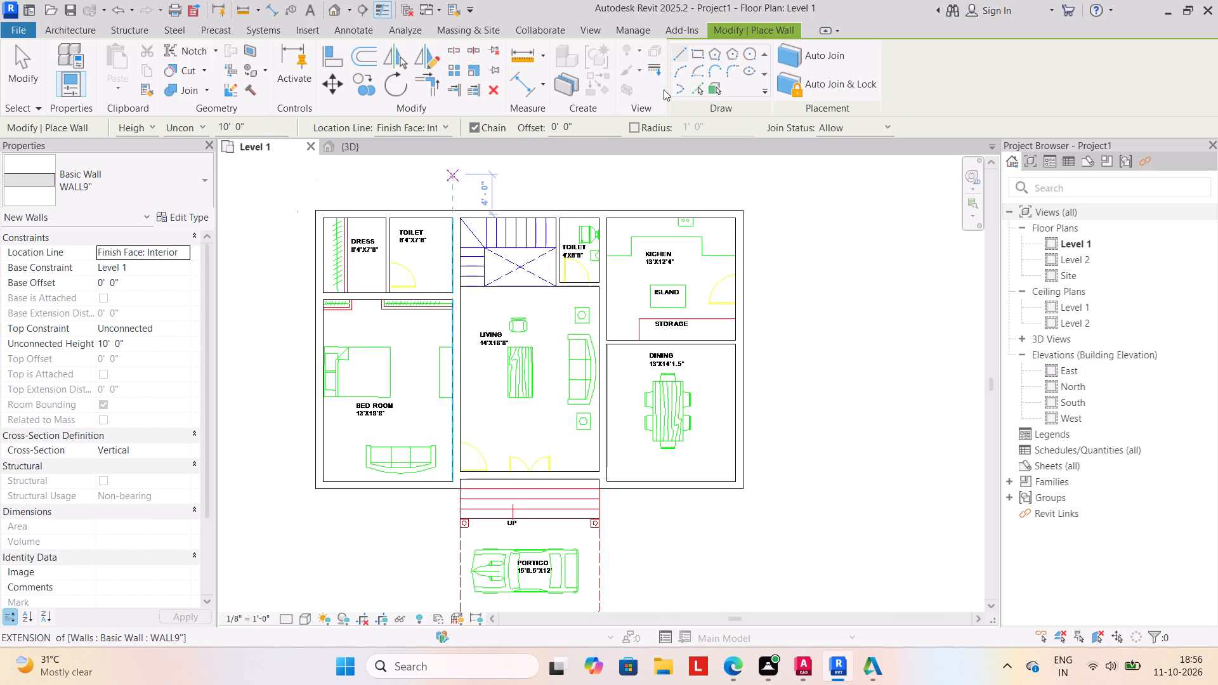
click(63, 25)
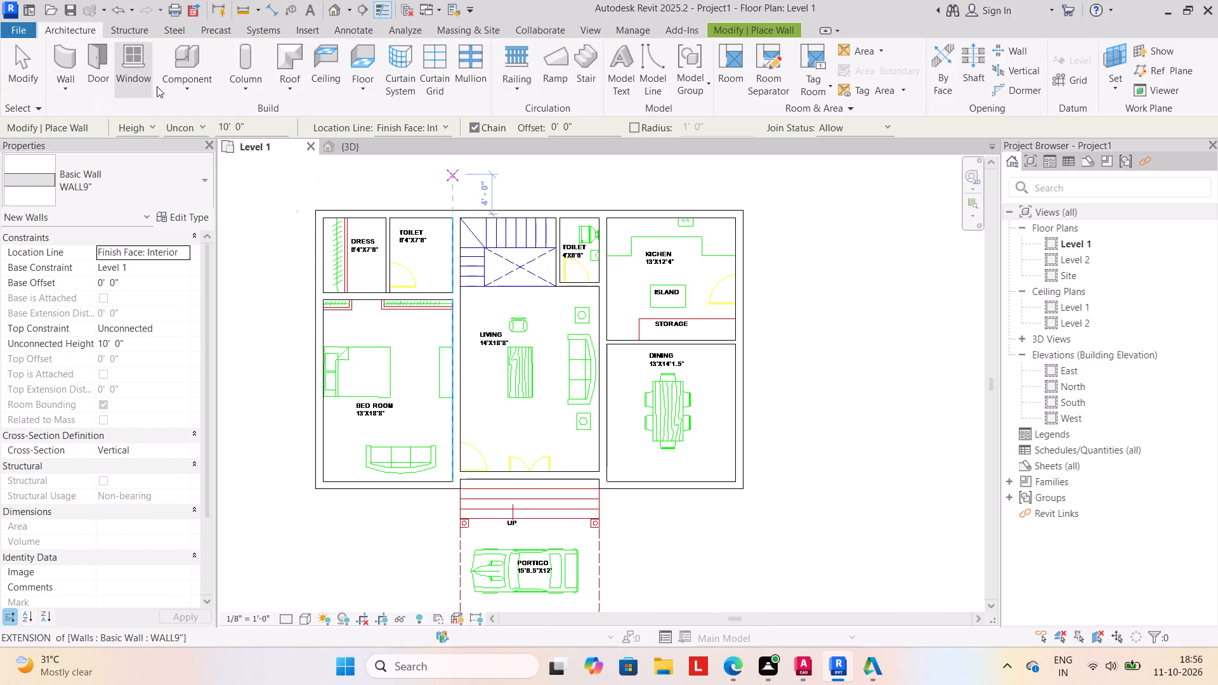
click(178, 87)
click(198, 113)
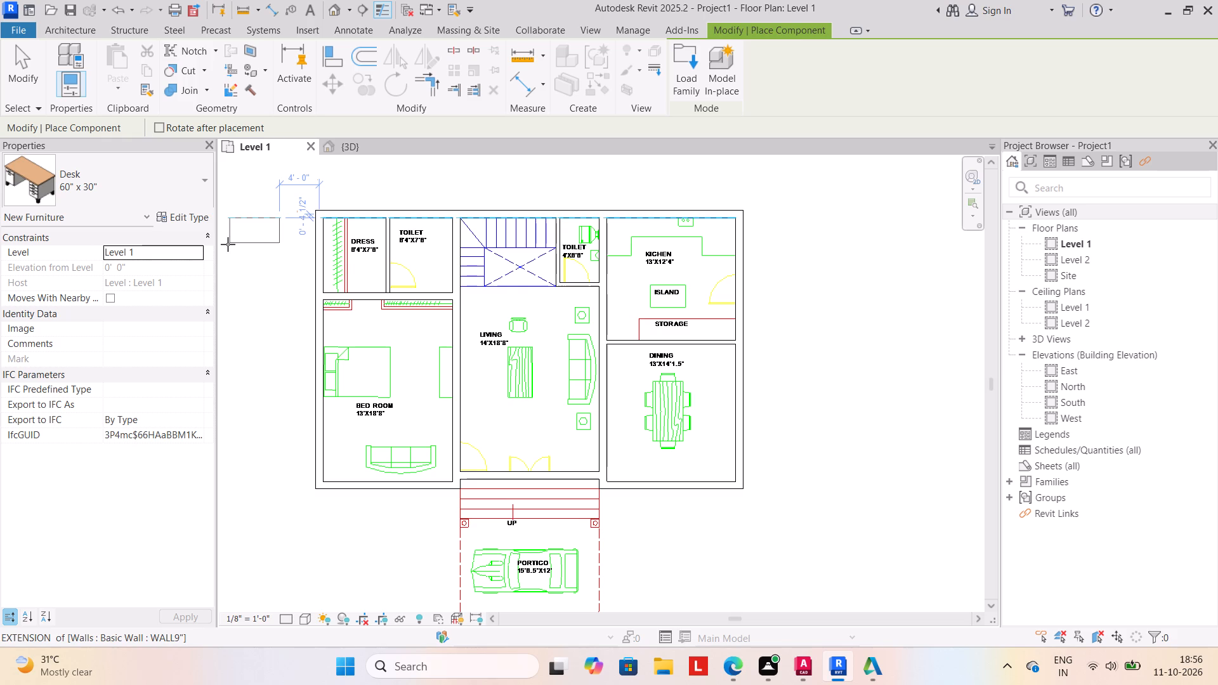
click(690, 70)
scroll(674, 250, down, 4)
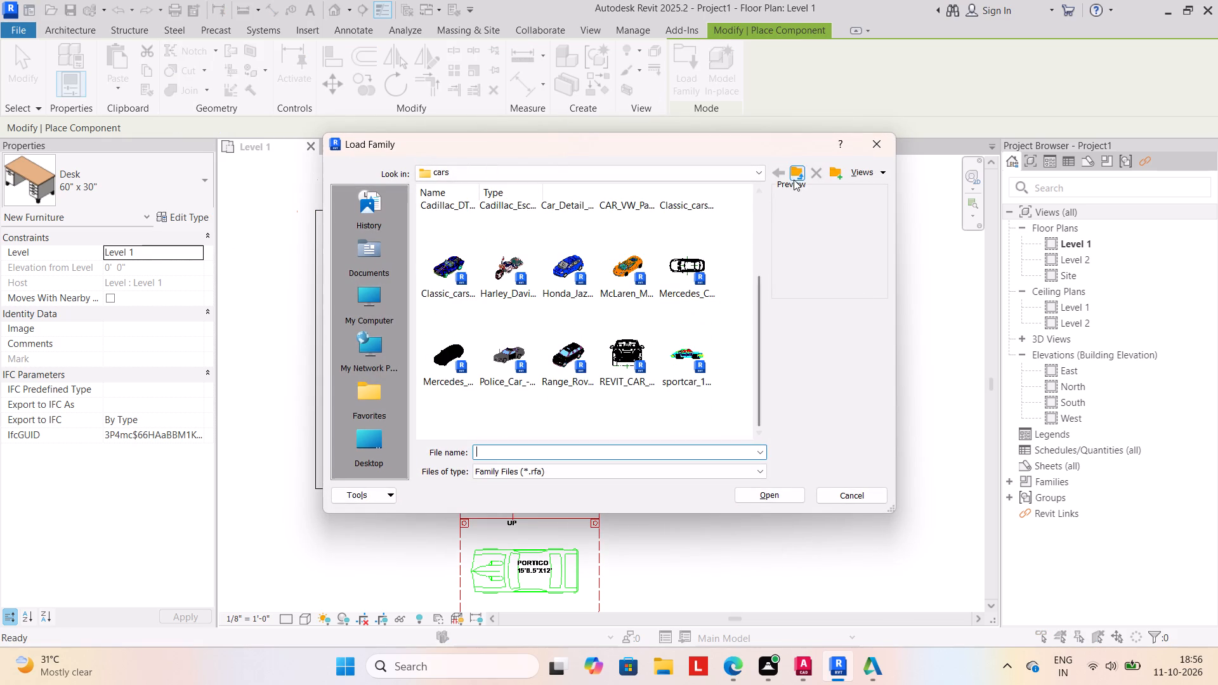
click(794, 172)
double_click(508, 233)
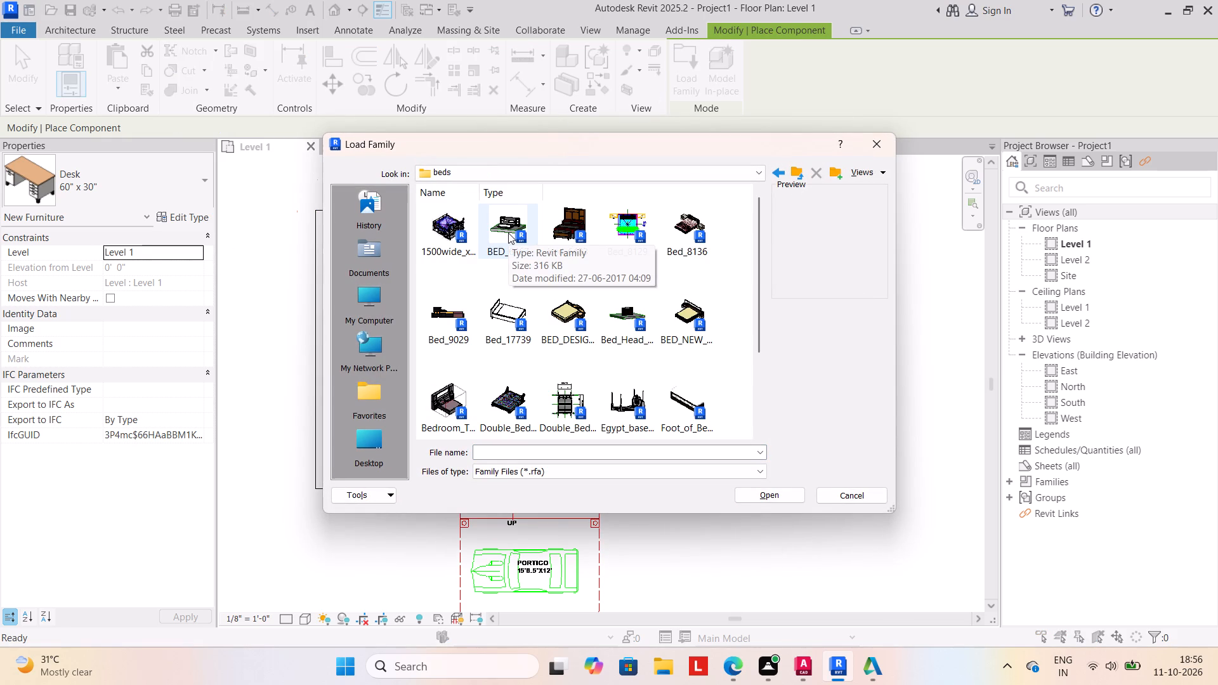
click(518, 312)
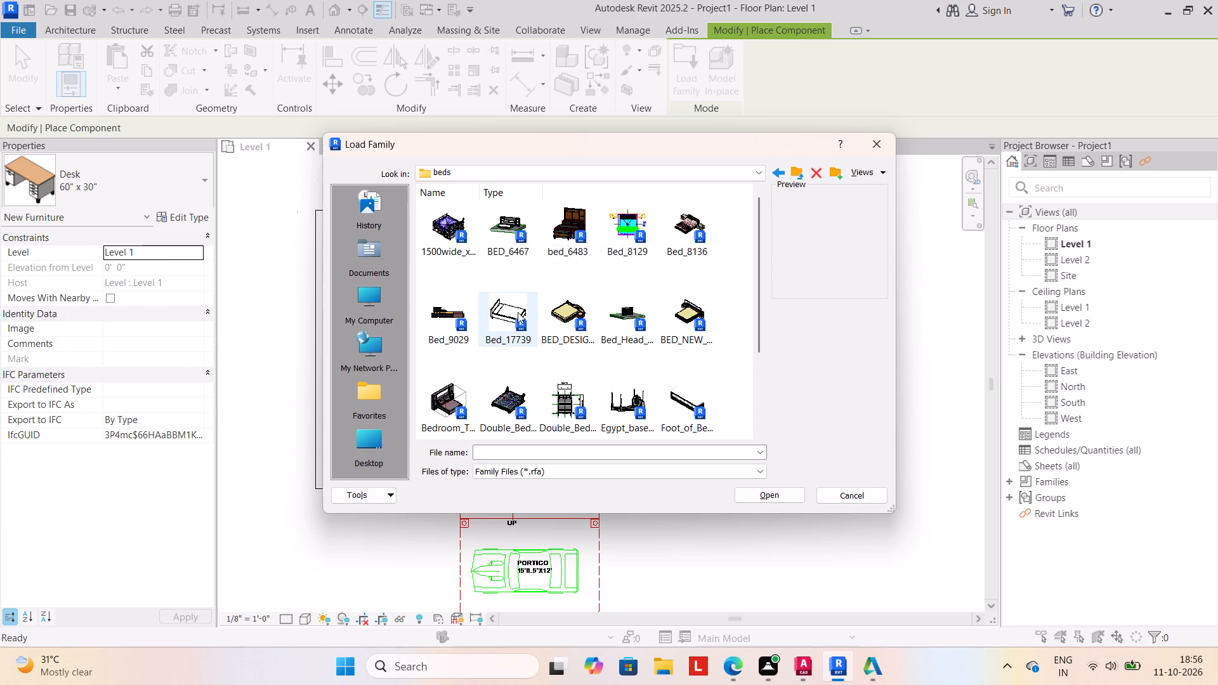
click(775, 497)
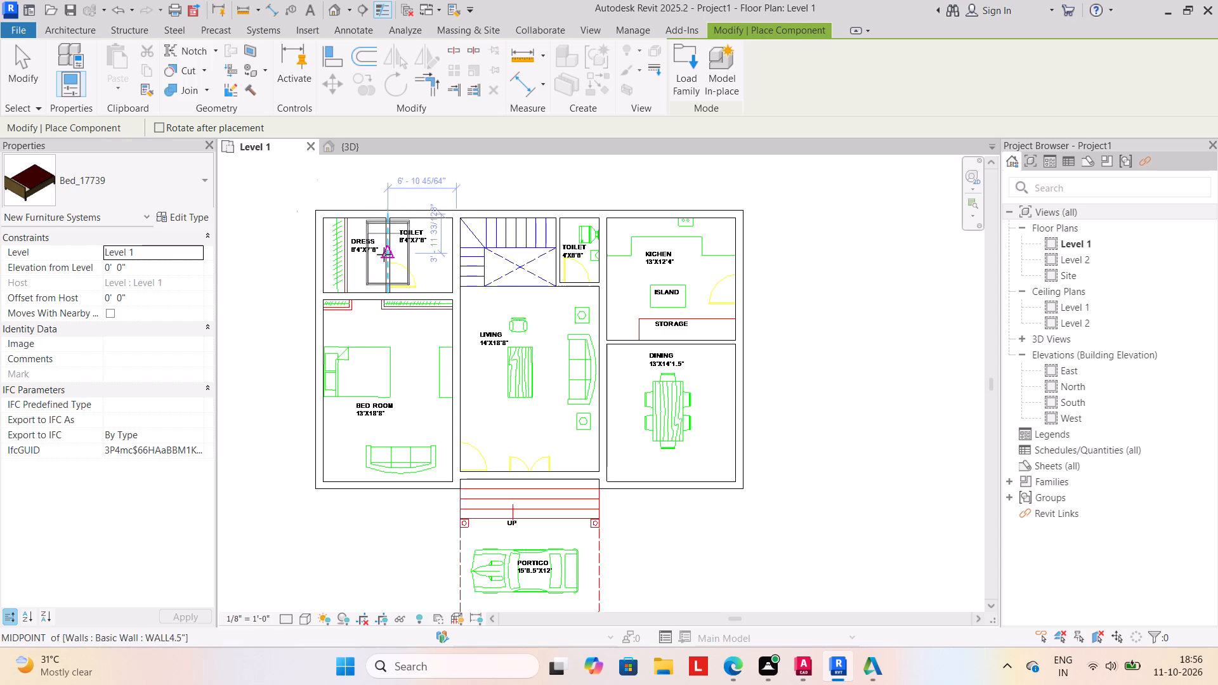
key(space)
key(space)
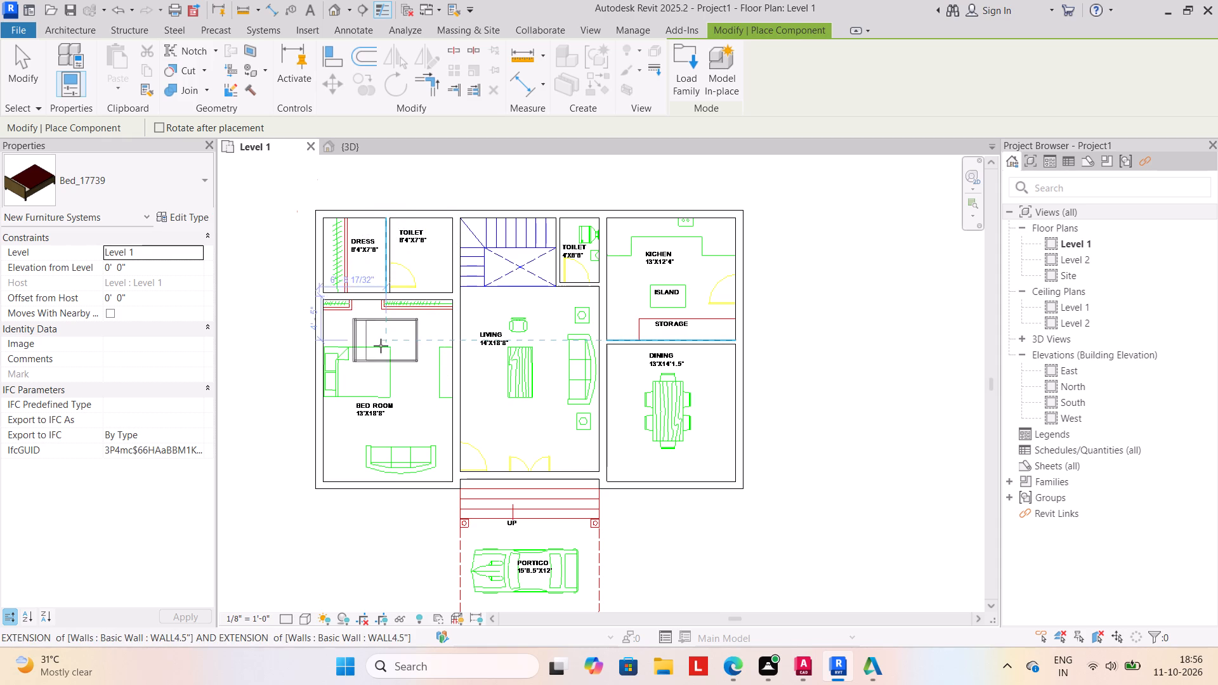
click(359, 374)
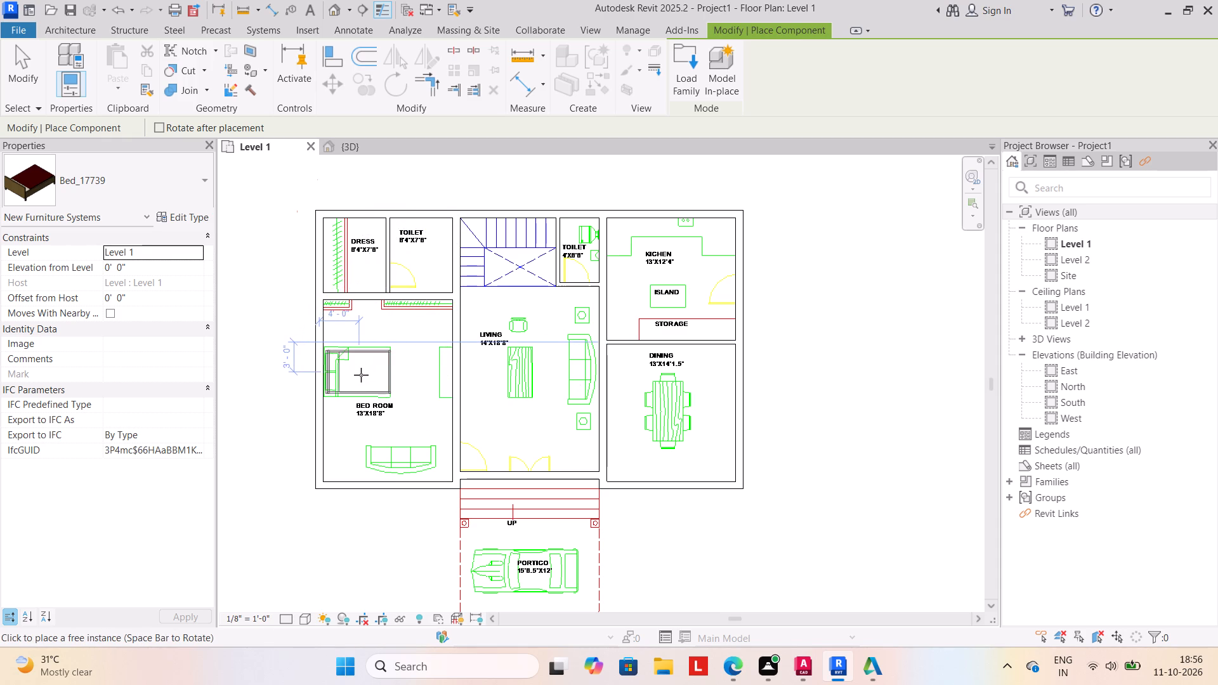
Load the Ashley_Roxanne_Sofa__flip-flop_15459 family from the sofa folder and place it over the bedroom's sofa outline.
click(683, 68)
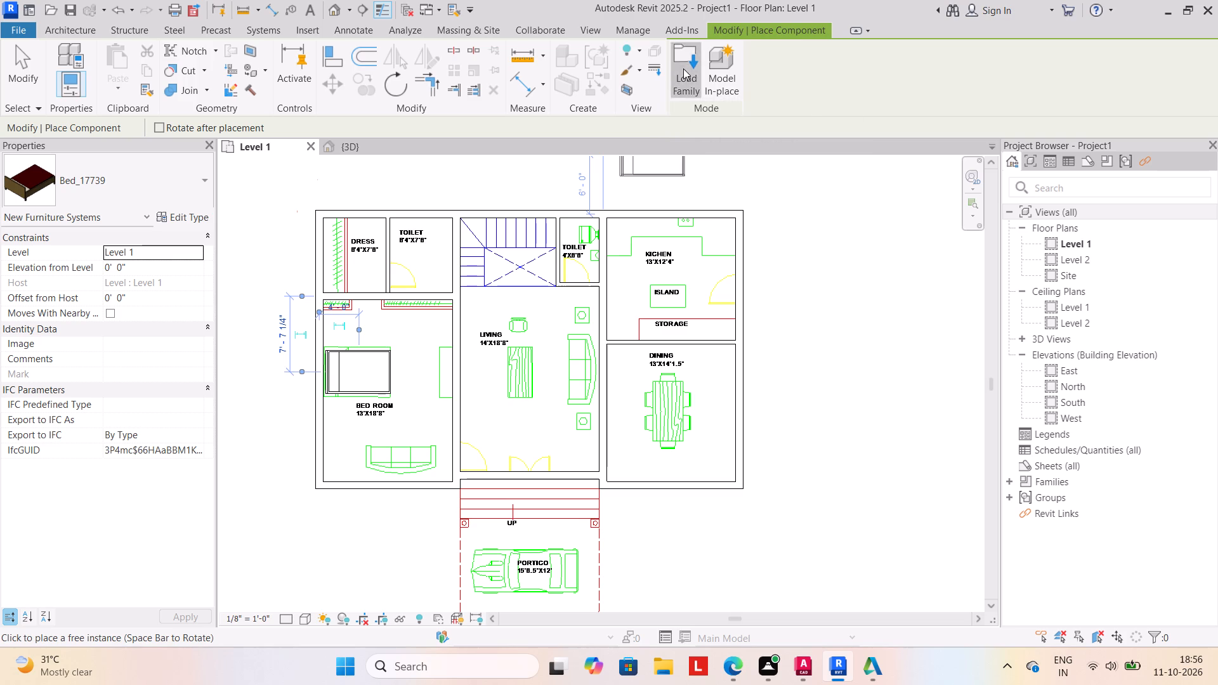
scroll(577, 347, down, 5)
click(793, 171)
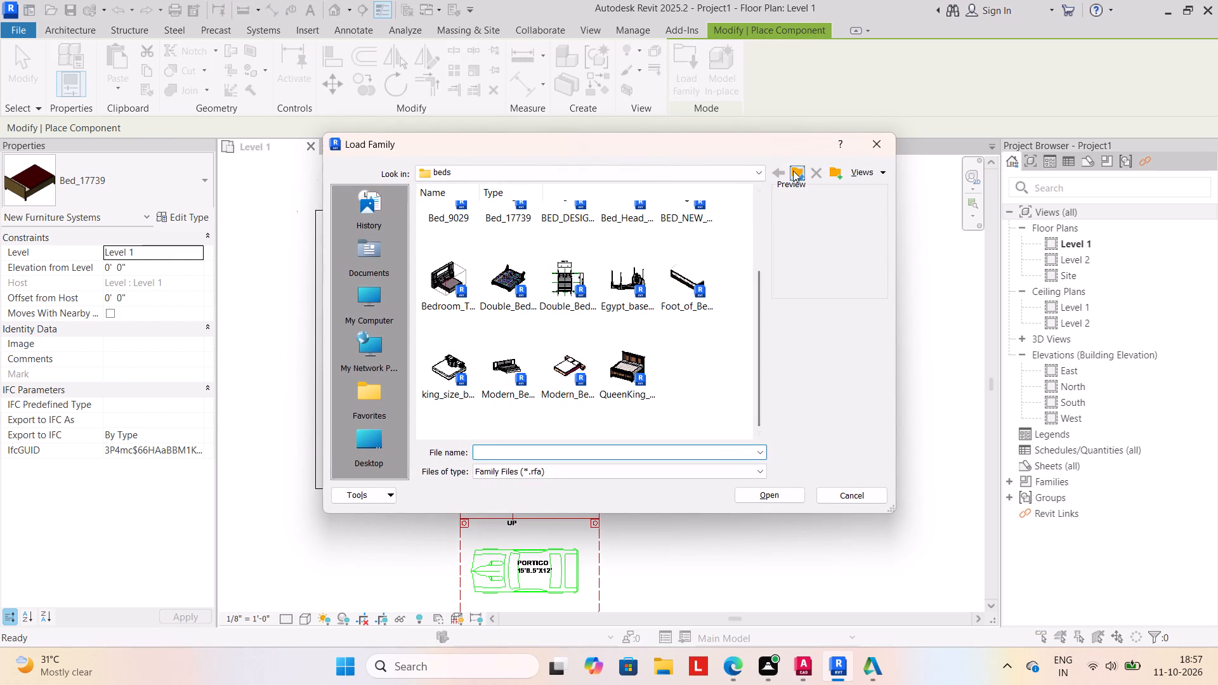
scroll(509, 360, down, 4)
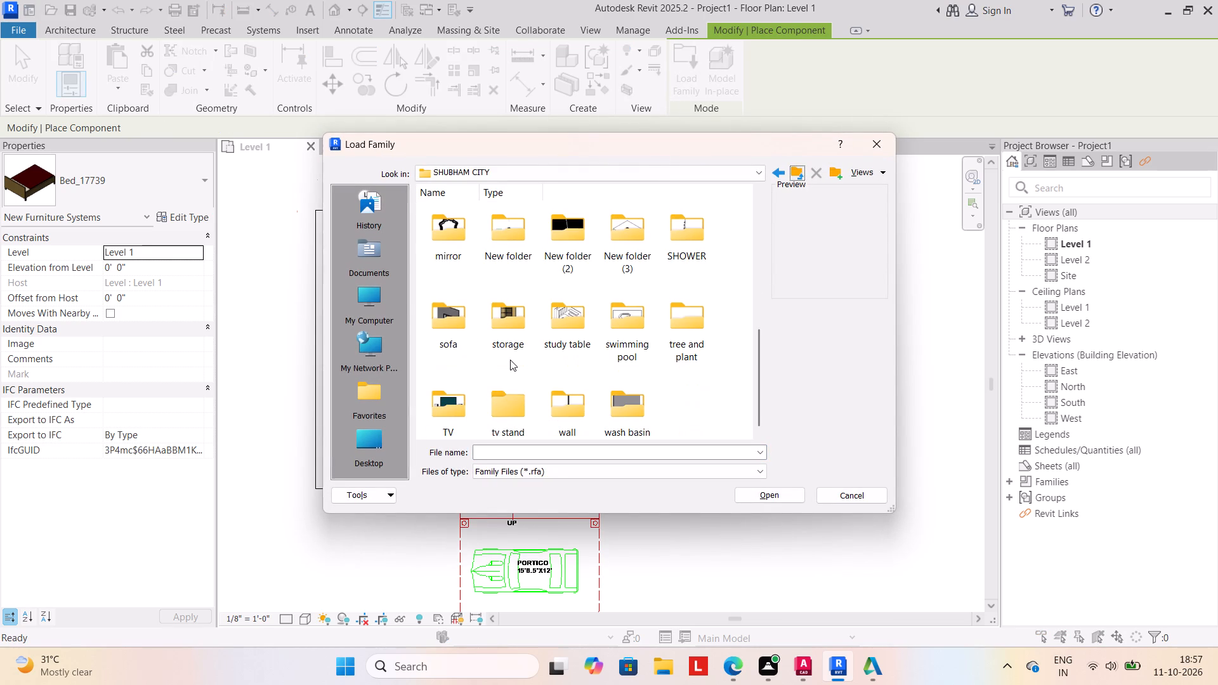
double_click(451, 331)
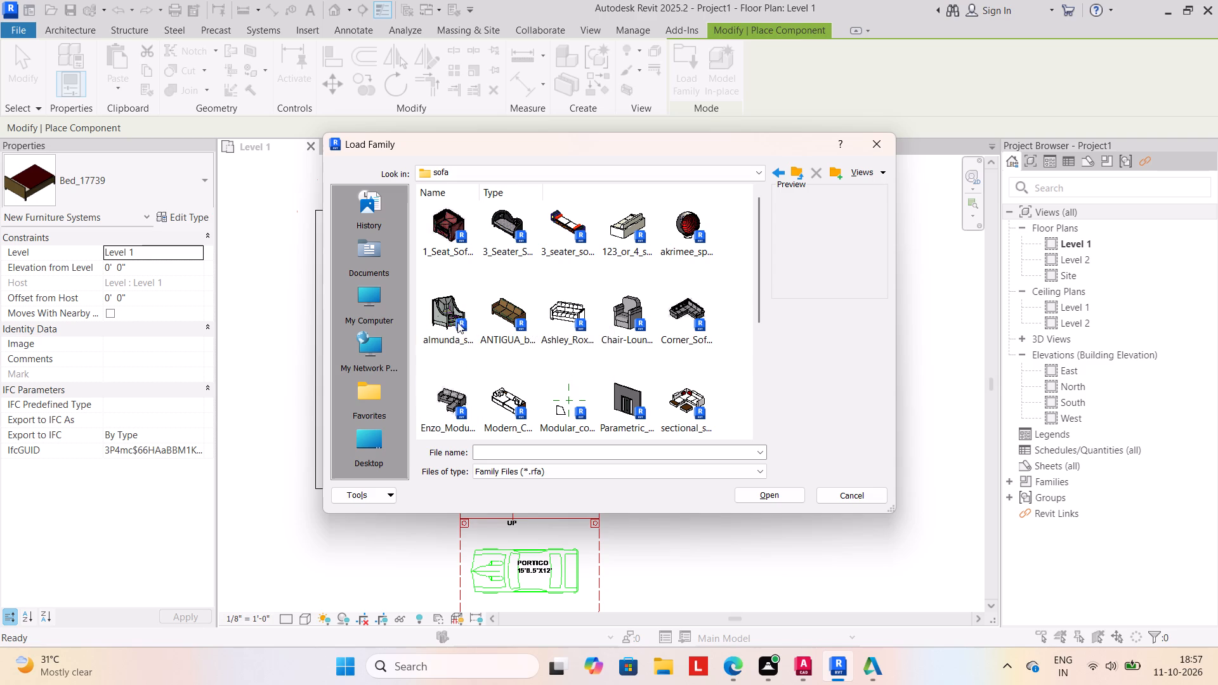
click(566, 307)
click(762, 498)
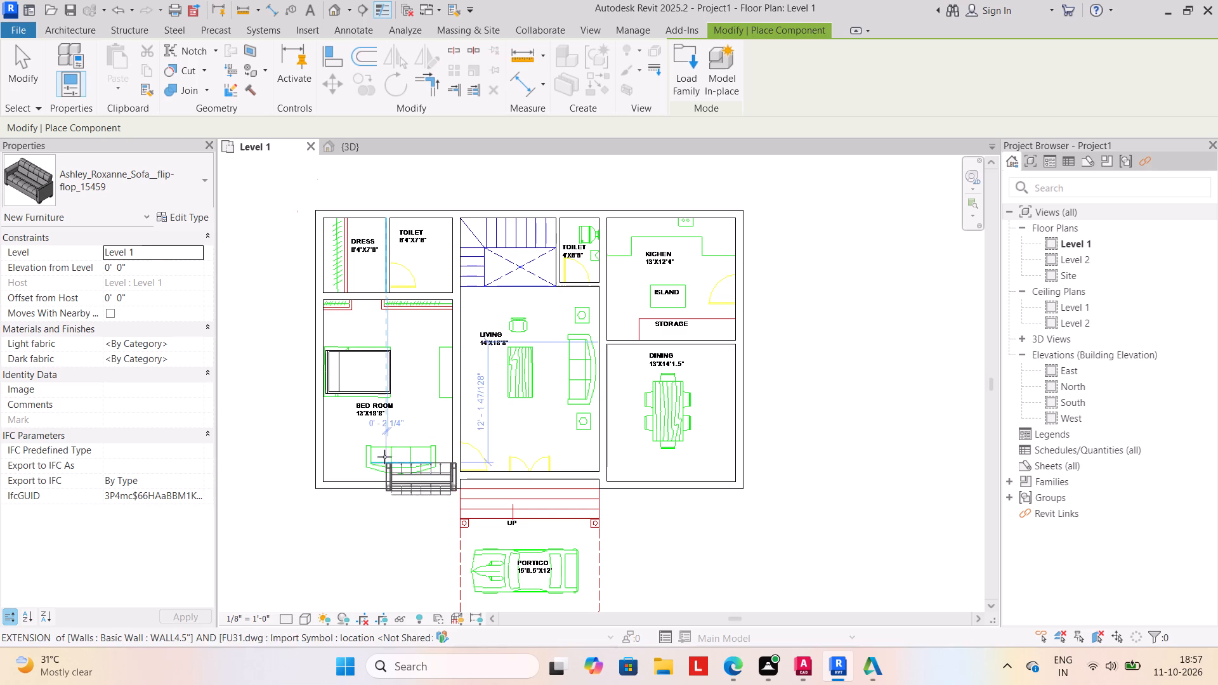
key(space)
key(space)
key(space)
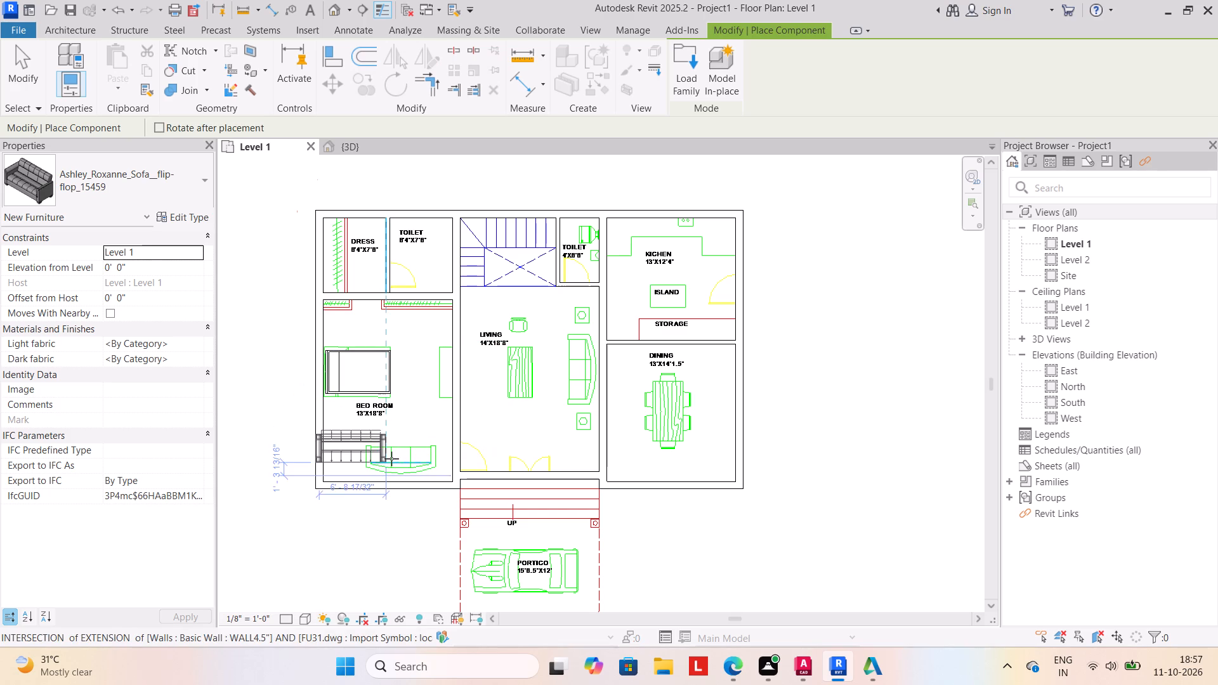
key(space)
key(space)
key(space)
key(space)
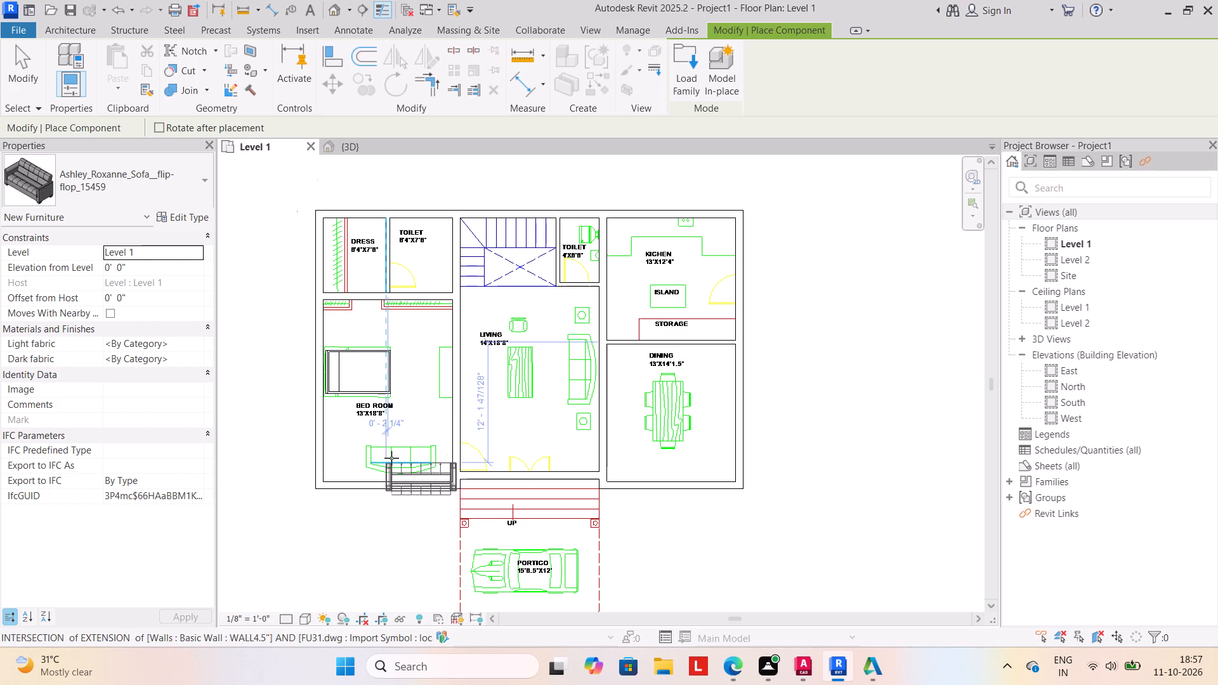
click(369, 448)
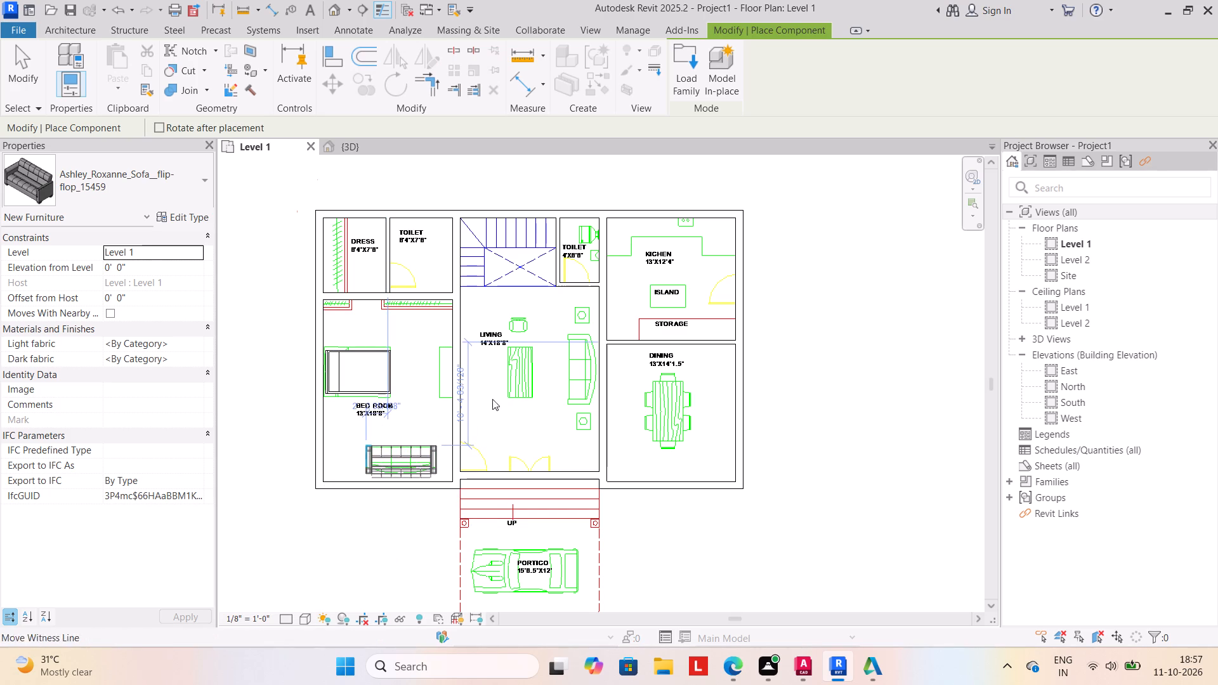
Place a second Ashley_Roxanne sofa, rotated a quarter turn, over the sofa outline in the living room.
key(space)
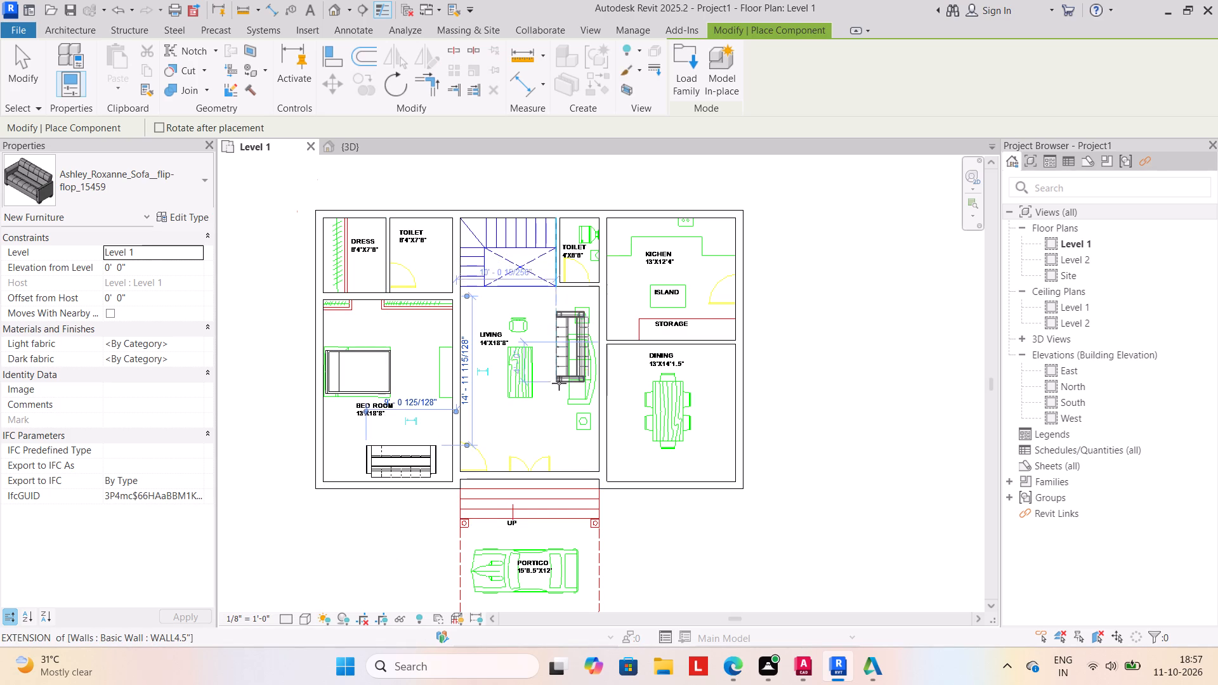
click(563, 405)
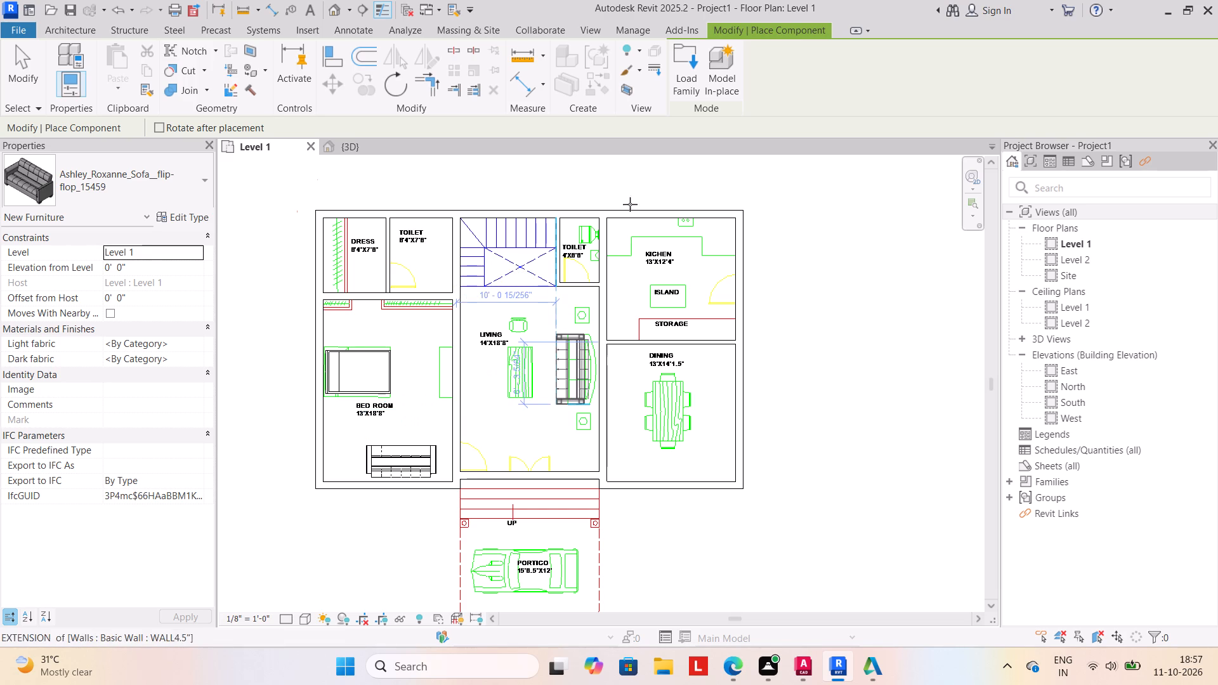
Load the Dining_table_14755 family from the dining table folder and place it, rotated lengthwise, over the living room's centre table outline.
click(684, 74)
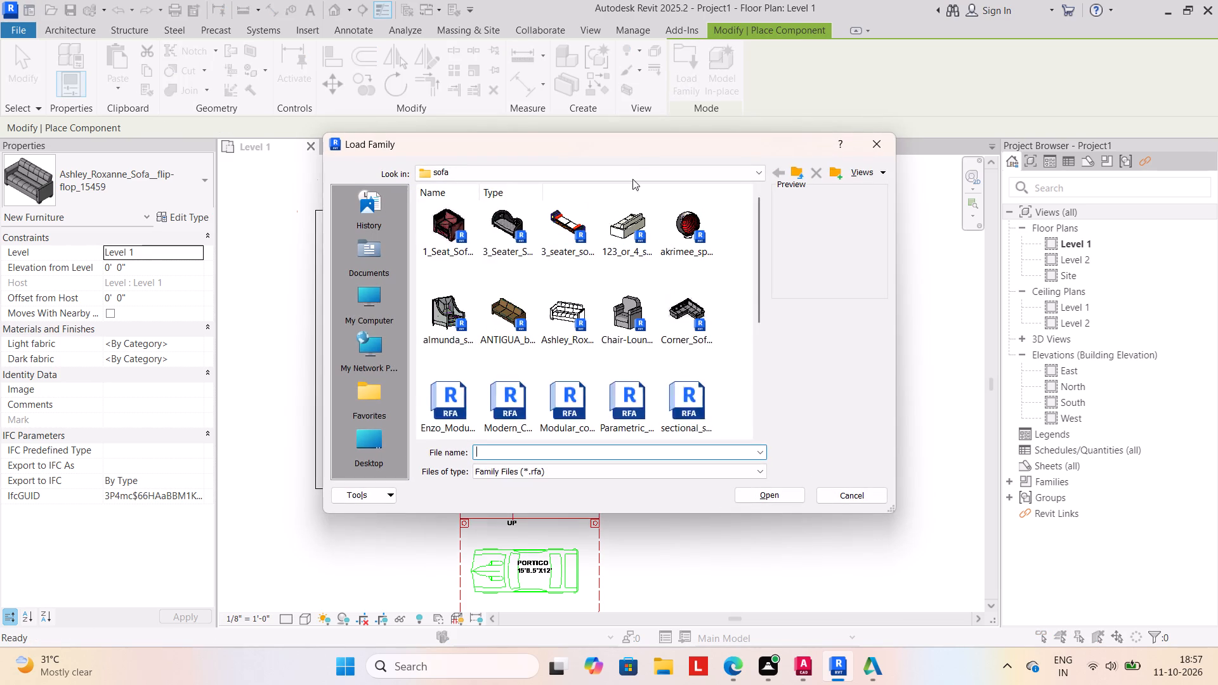
scroll(574, 349, down, 4)
scroll(574, 349, up, 4)
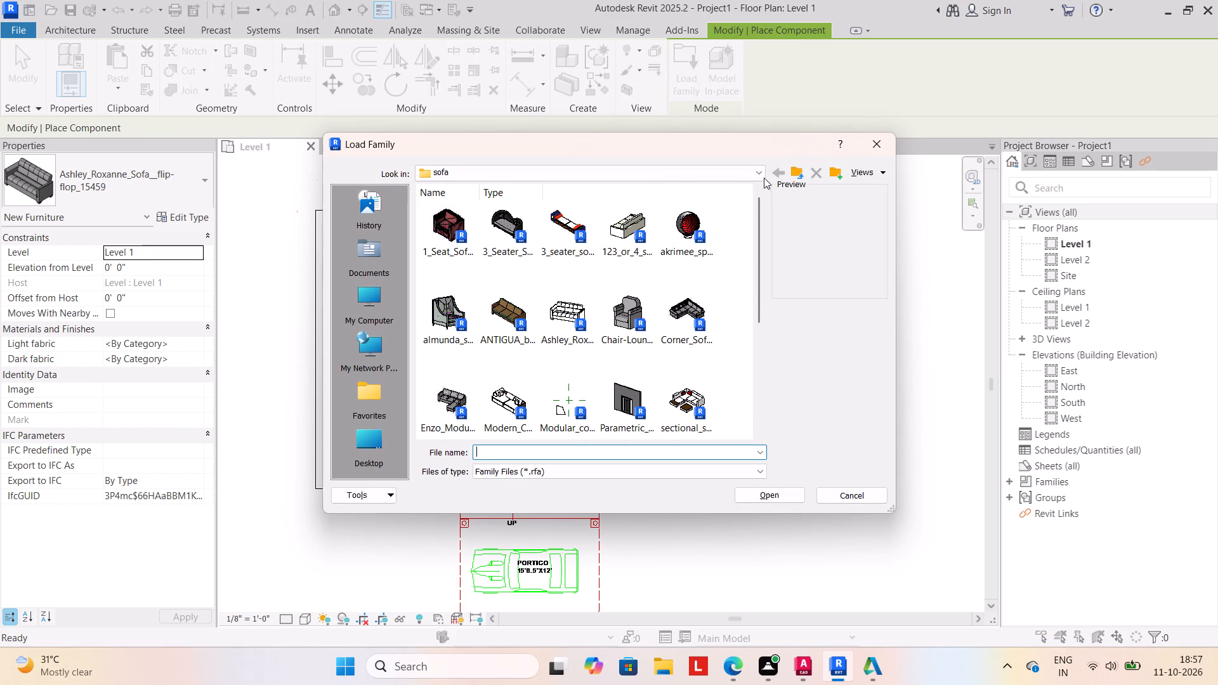
click(801, 175)
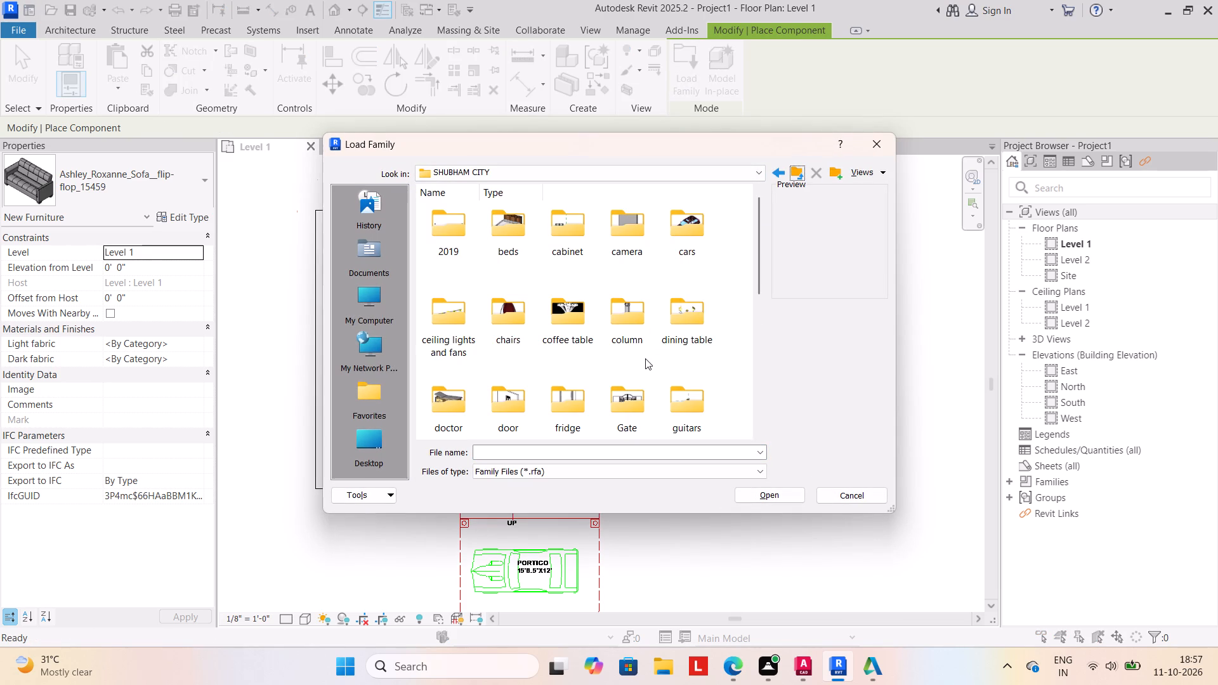
double_click(679, 308)
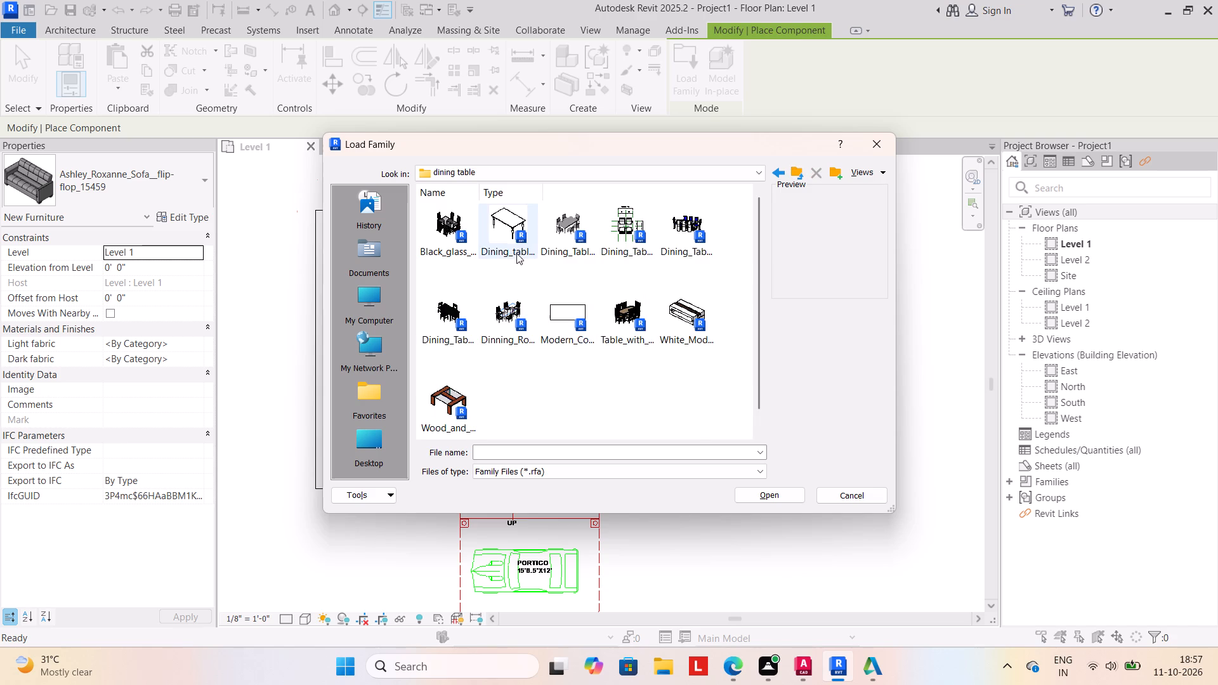
click(511, 235)
click(751, 492)
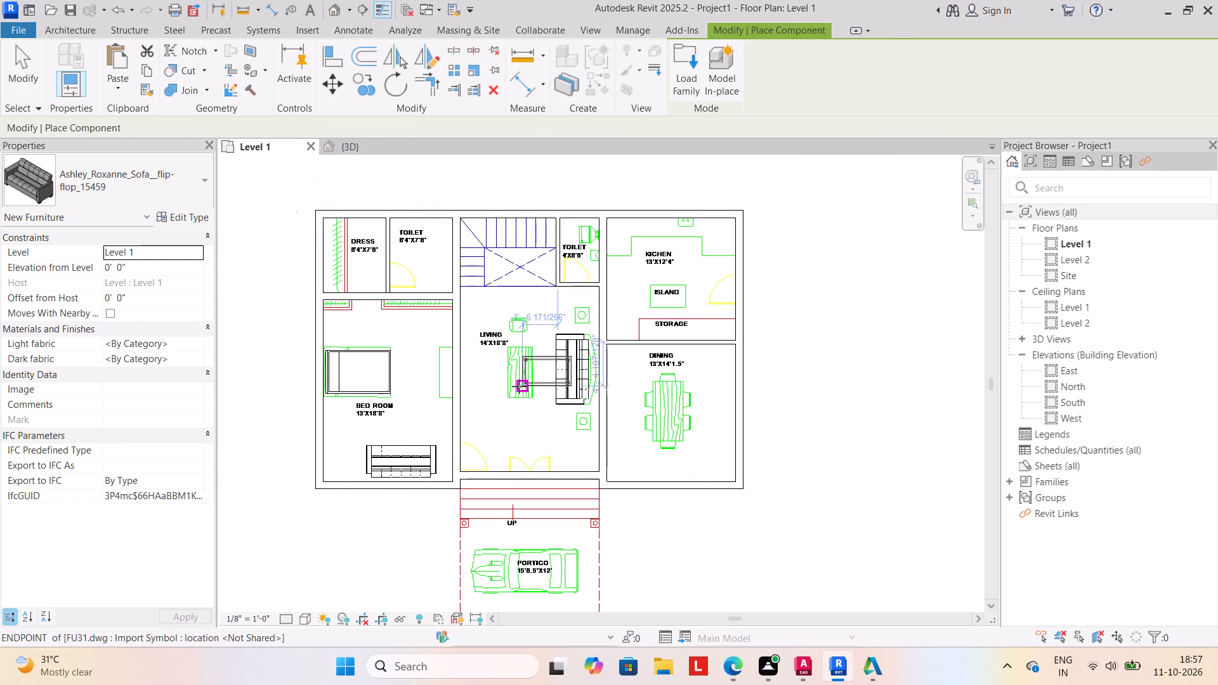
key(space)
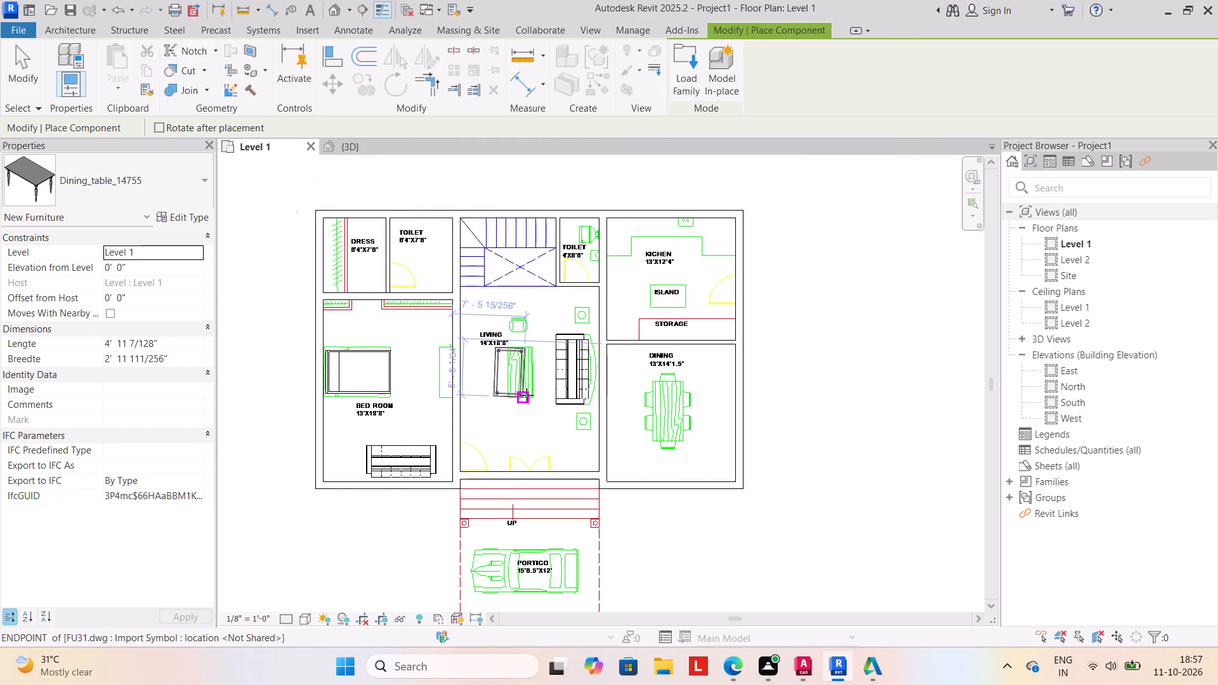
click(532, 394)
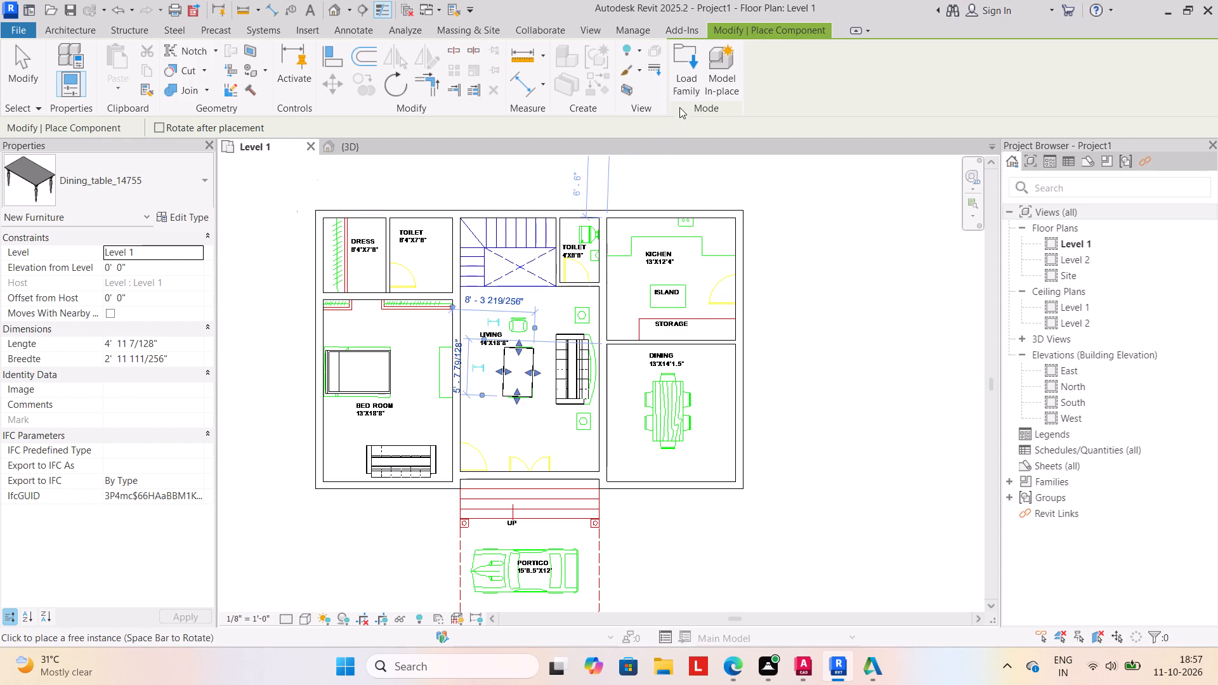
Load the Black_glass_V_Style_Dining_Table_and_Chairs_17295 family from the dining table folder and place it, rotated lengthwise, over the dining room's table outline.
click(683, 91)
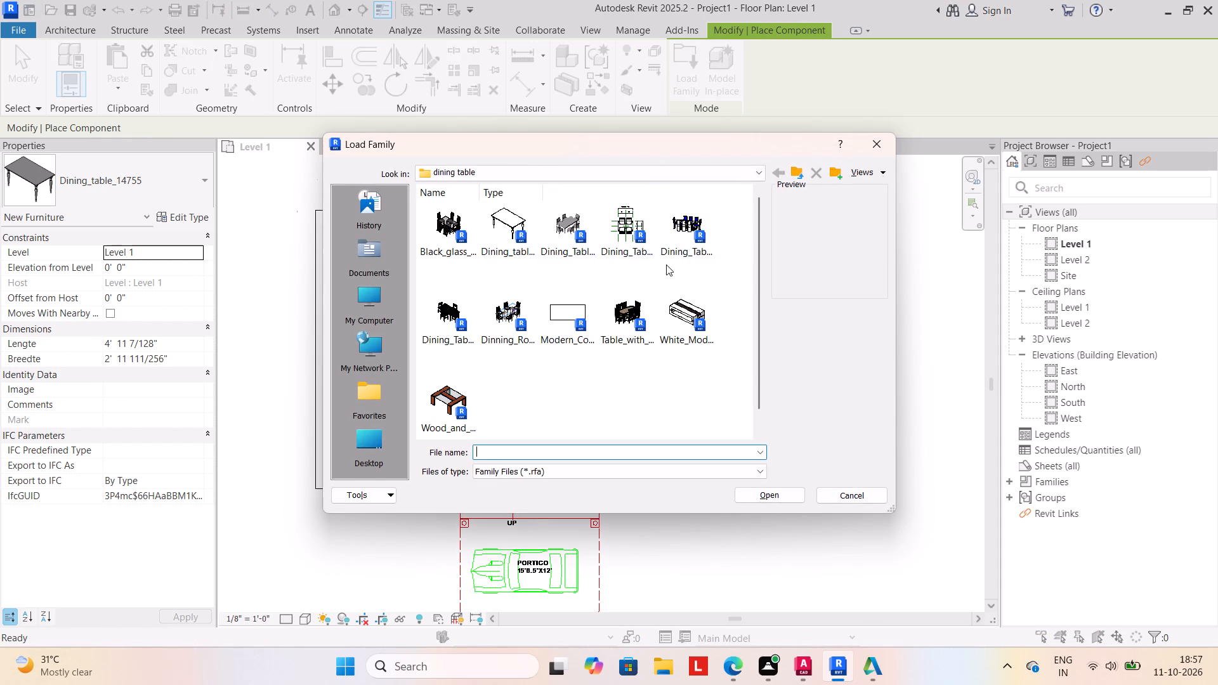
click(450, 231)
click(775, 500)
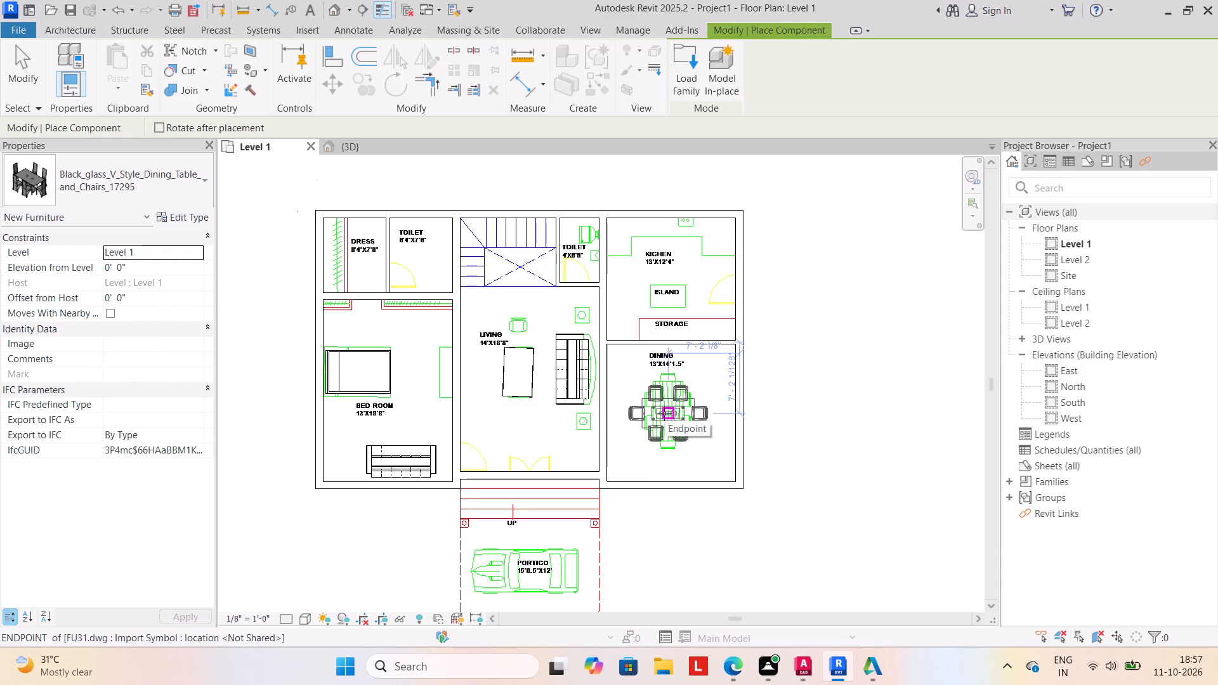
key(space)
click(664, 414)
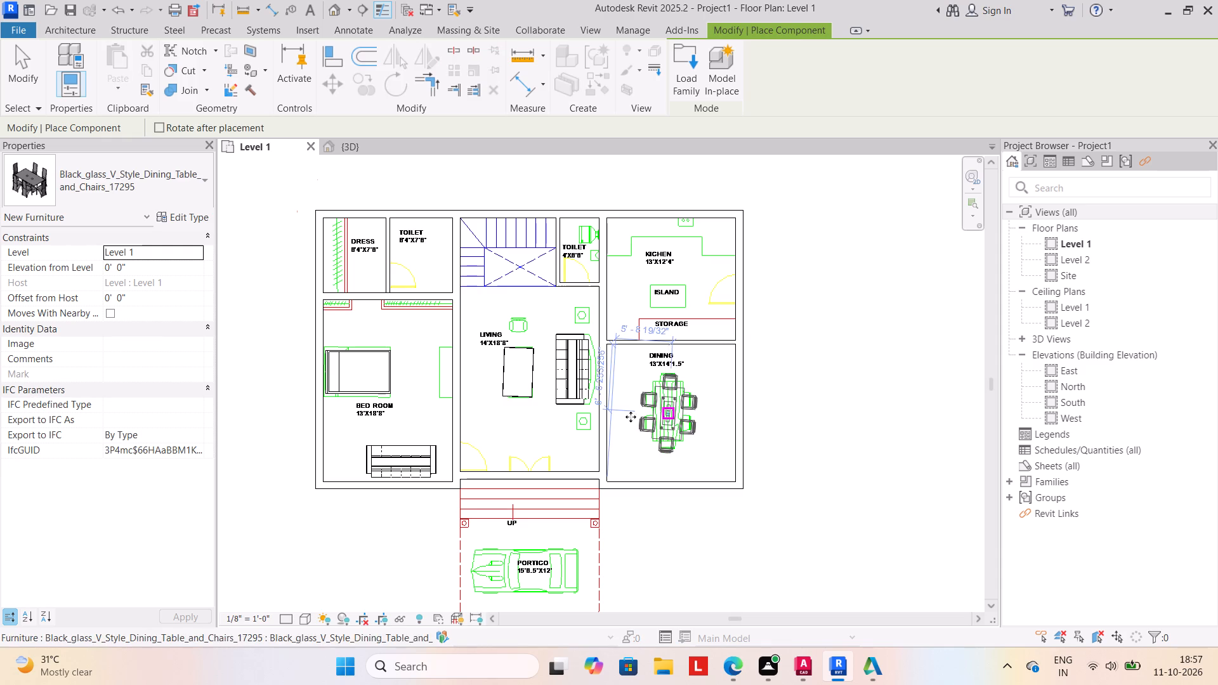
Load the almunda_sofa_7542 family from the sofa folder and place it over the living room's single chair outline.
click(681, 80)
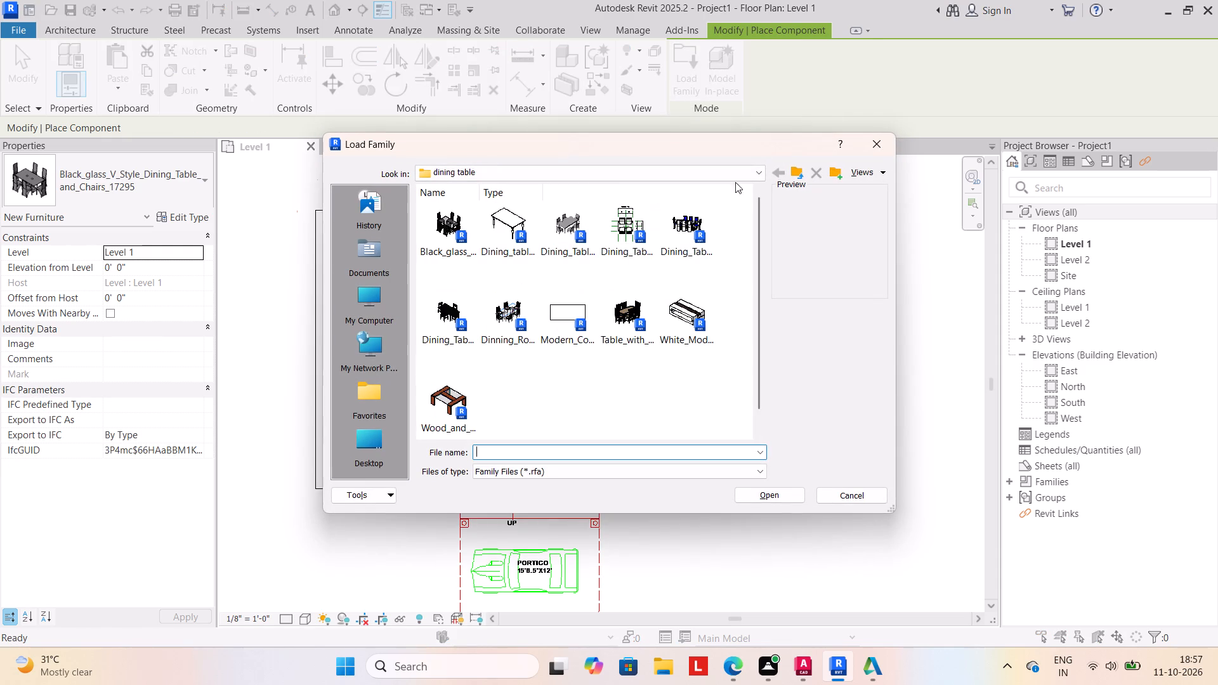
click(795, 169)
click(680, 318)
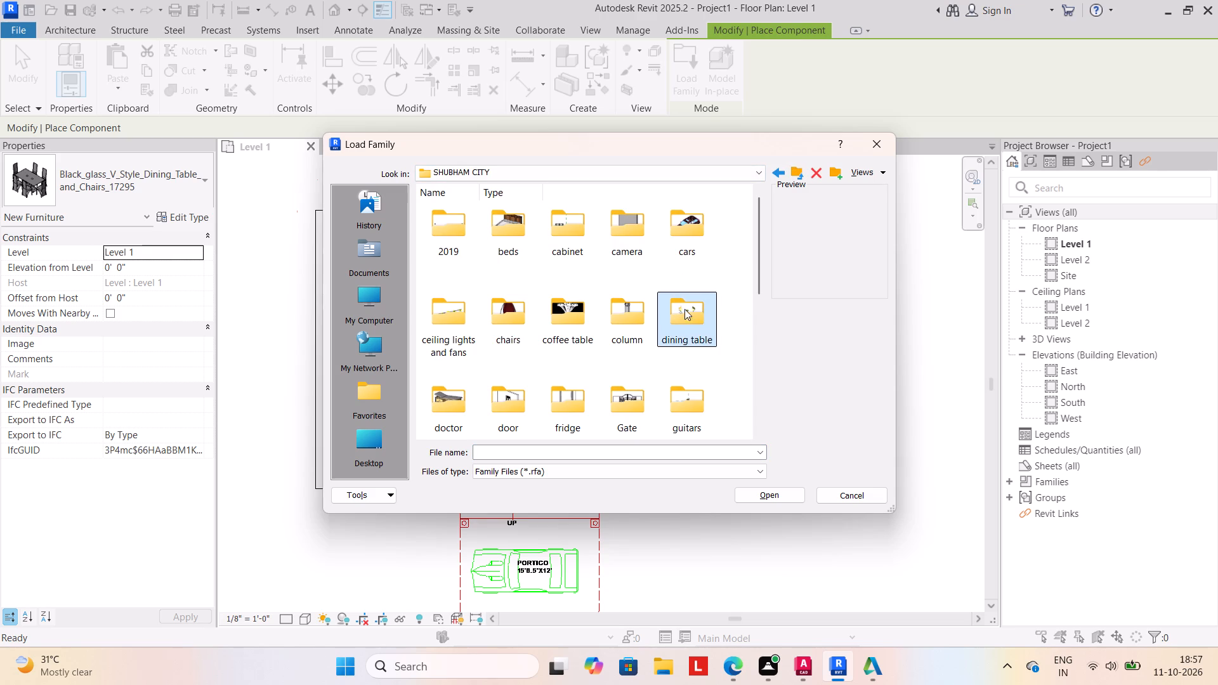
scroll(469, 388, down, 3)
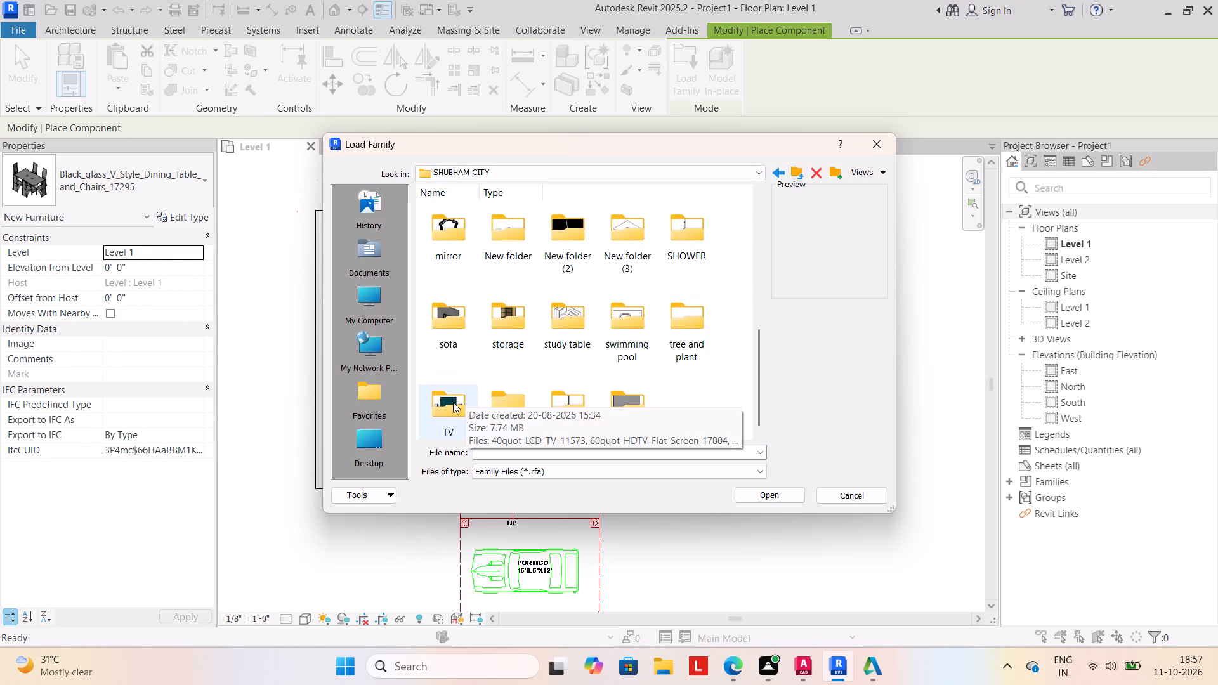
double_click(440, 320)
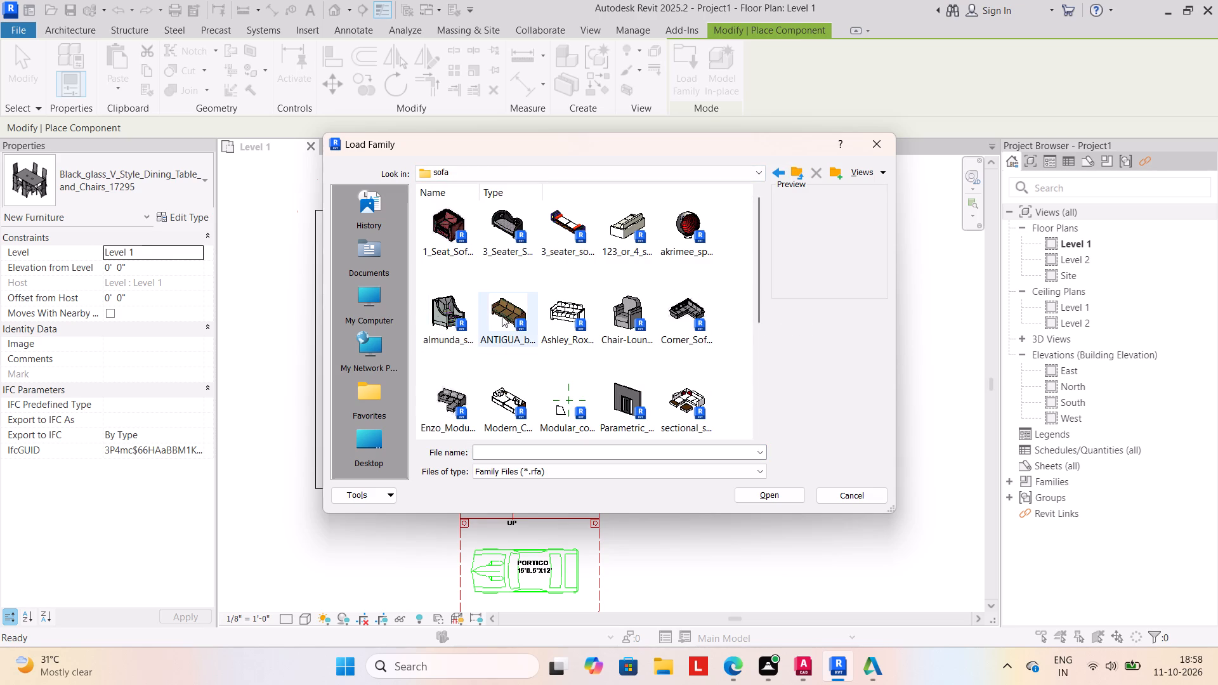
click(452, 315)
click(771, 499)
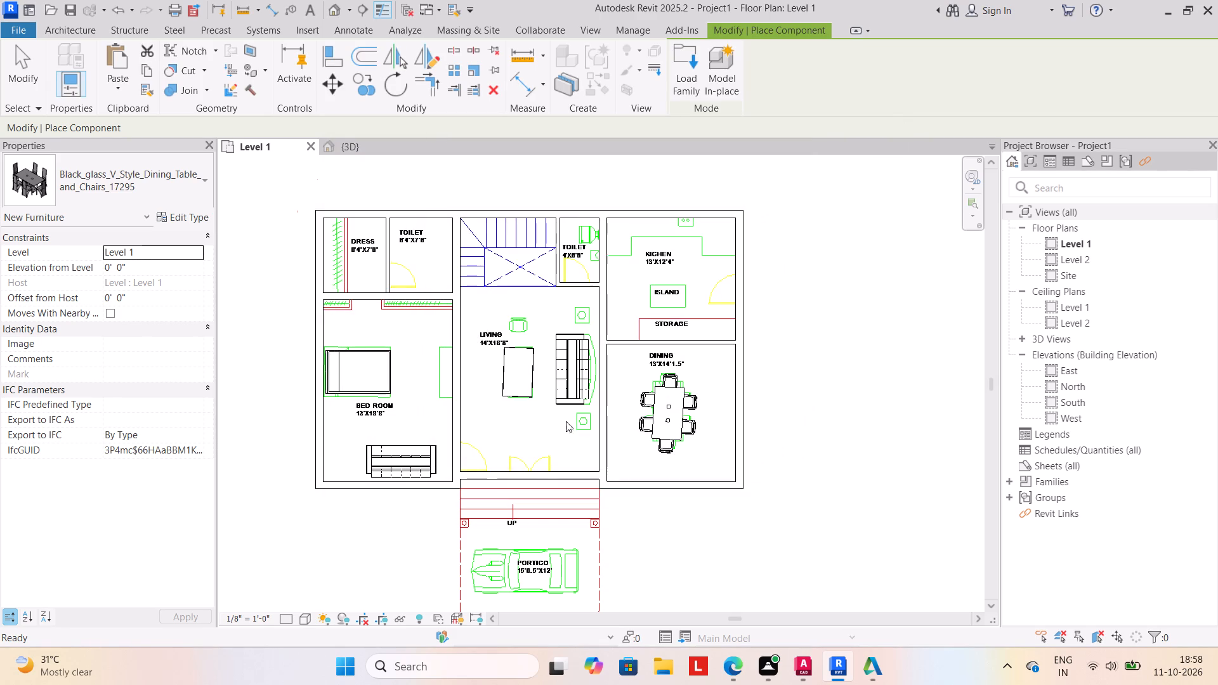
click(520, 310)
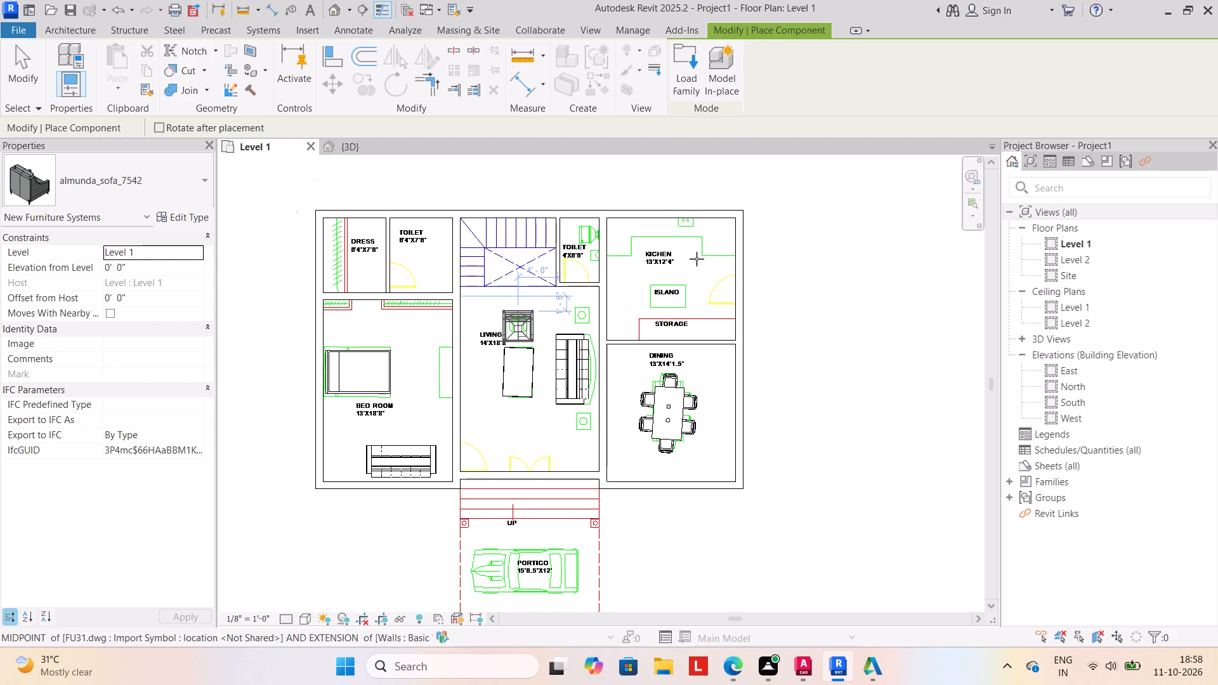
Load the Modern_Toilet_7747 family from the wash basin folder and place it, rotated to match, over the WC outline in the 4'x6'6" toilet.
click(679, 89)
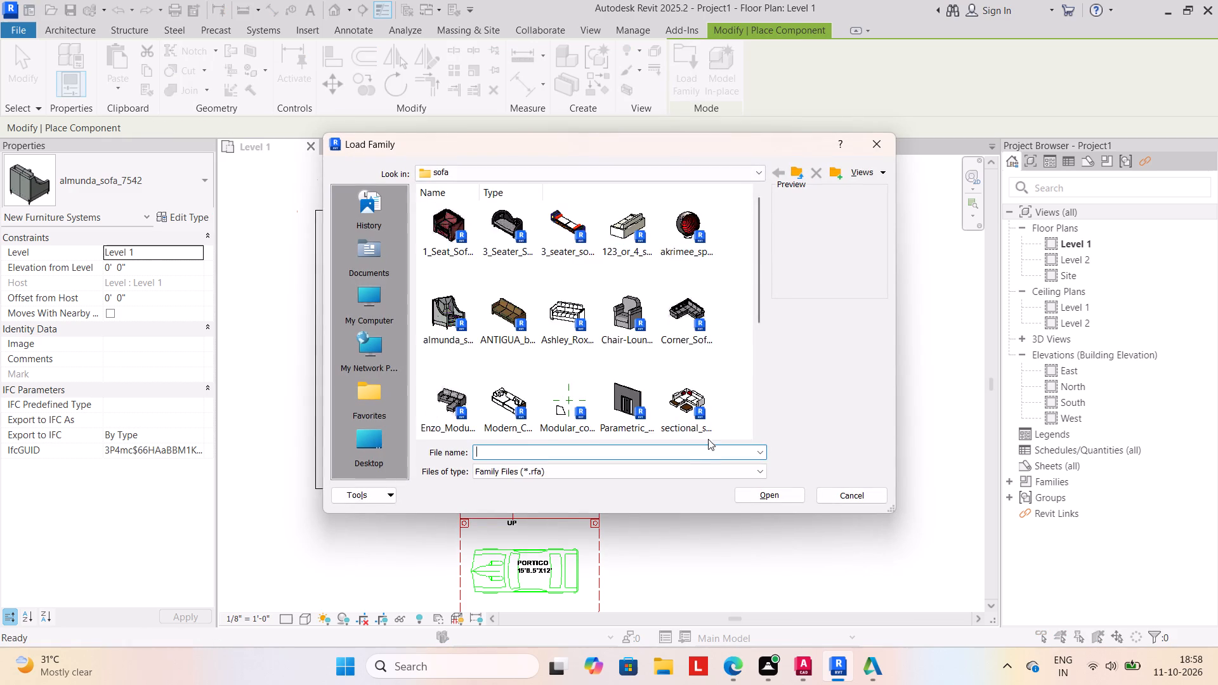
scroll(710, 438, down, 4)
click(796, 176)
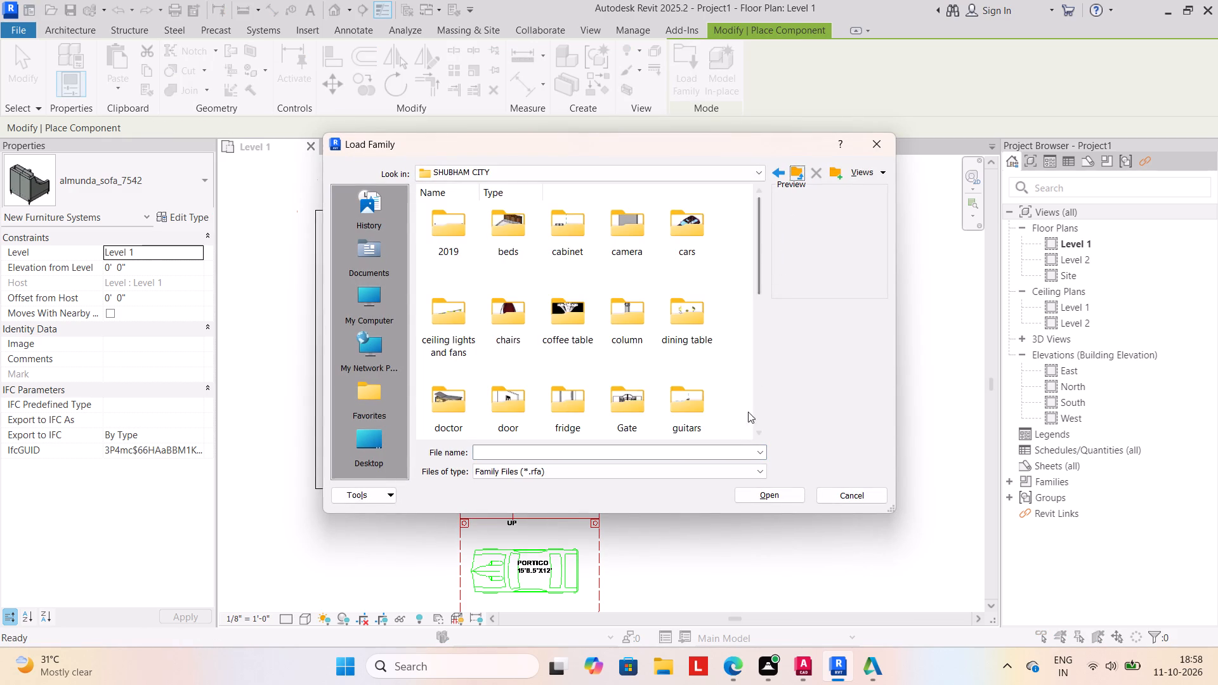
scroll(737, 434, down, 4)
double_click(632, 407)
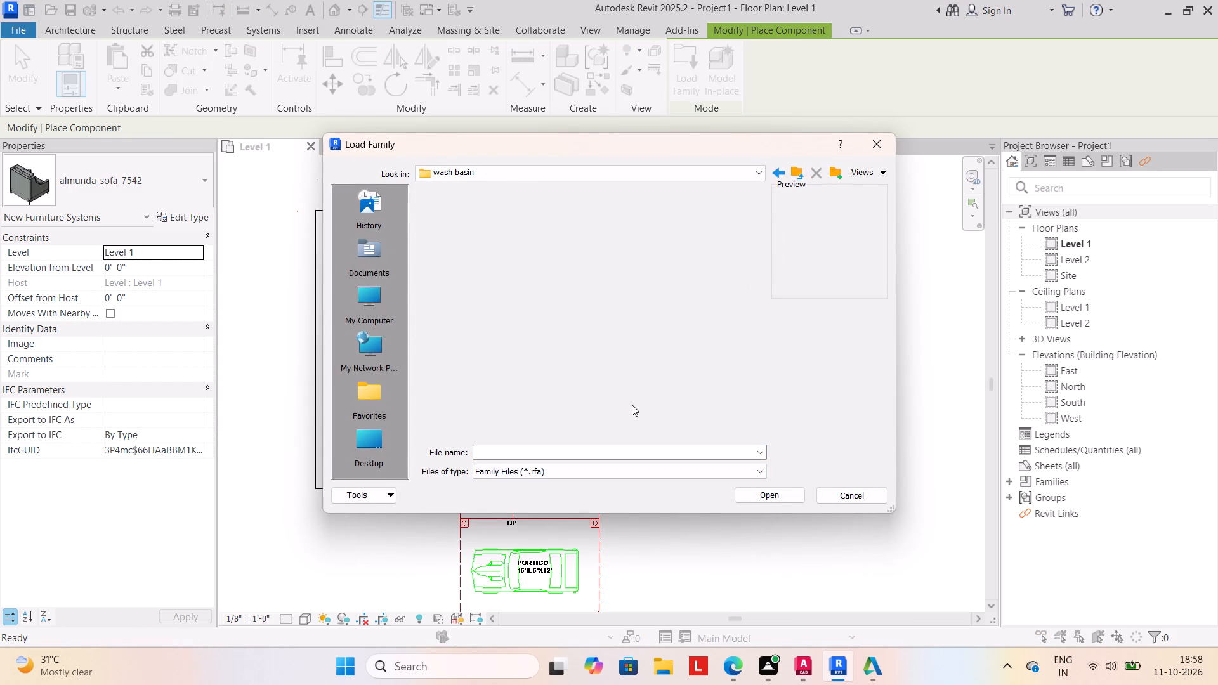
click(636, 320)
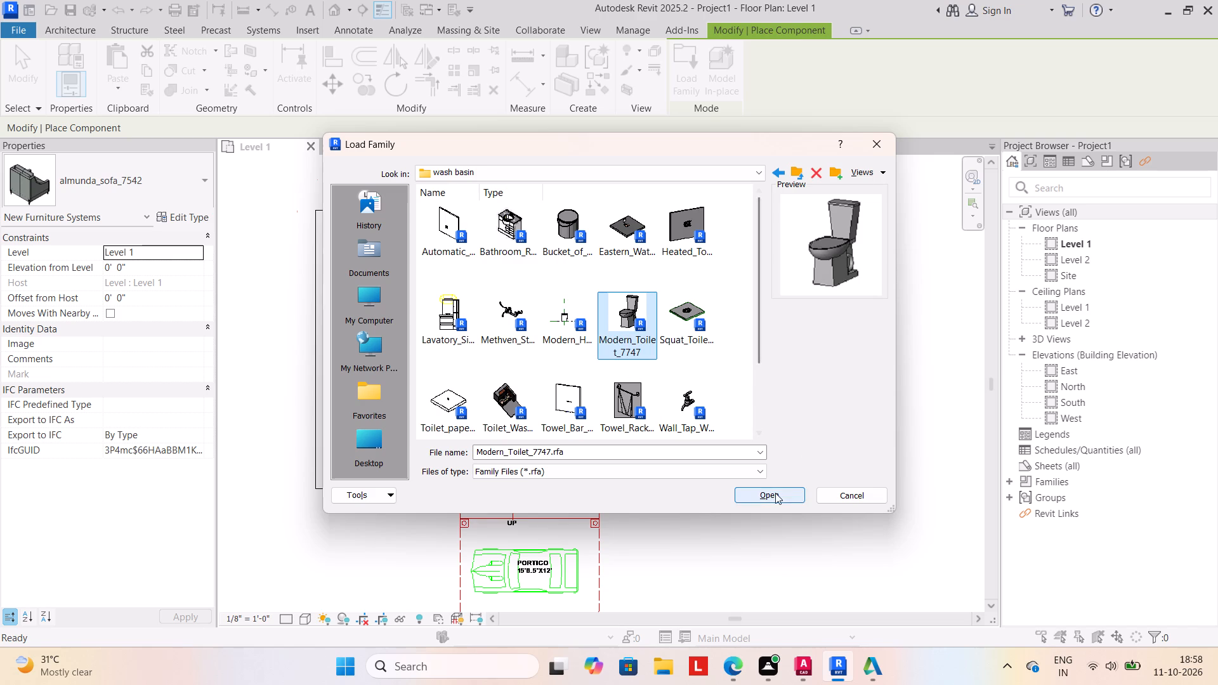
click(773, 497)
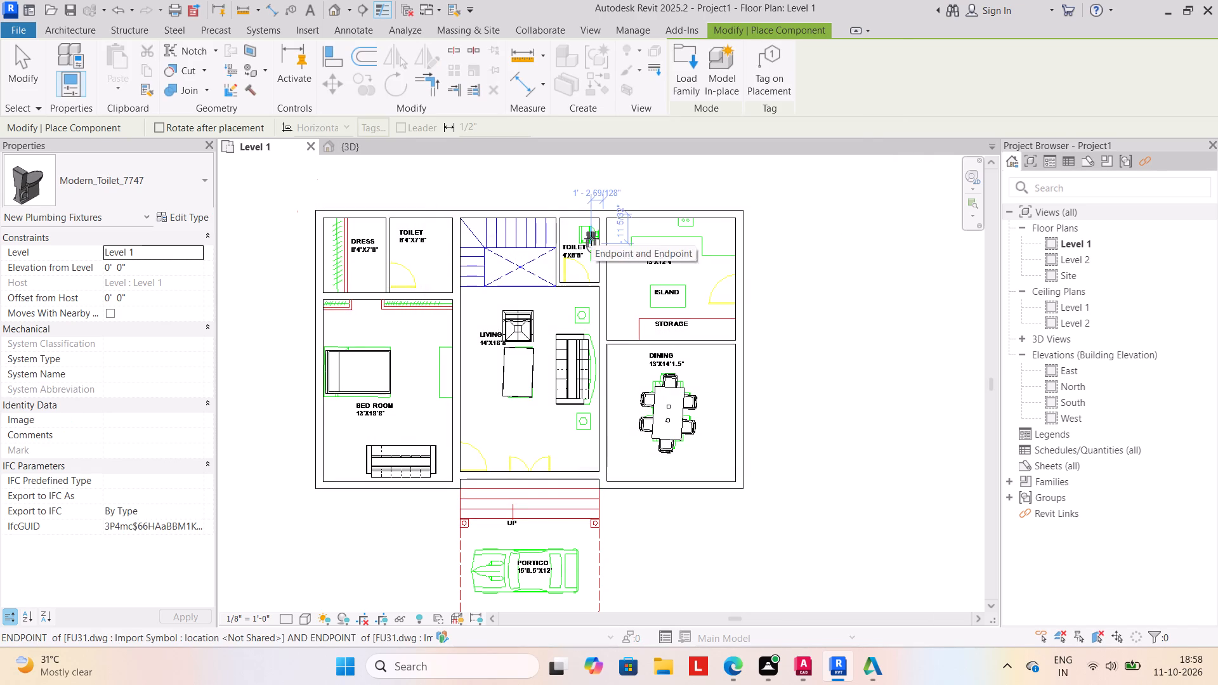
key(space)
key(space)
key(space)
key(space)
key(space)
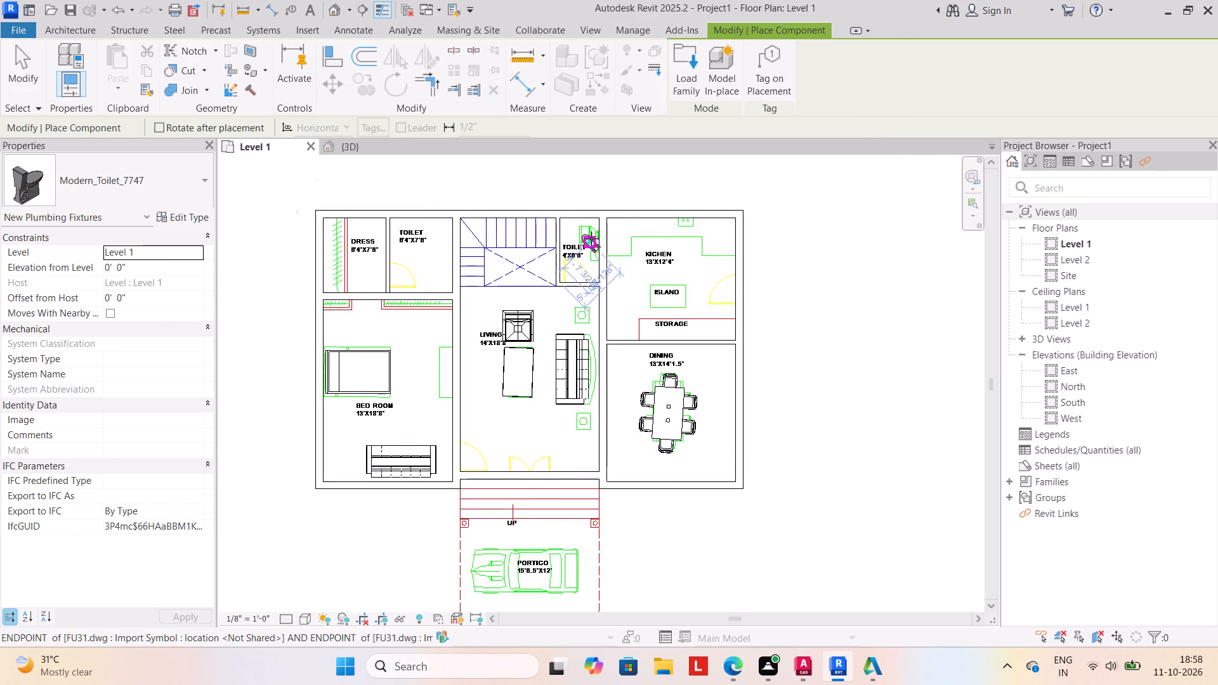
key(space)
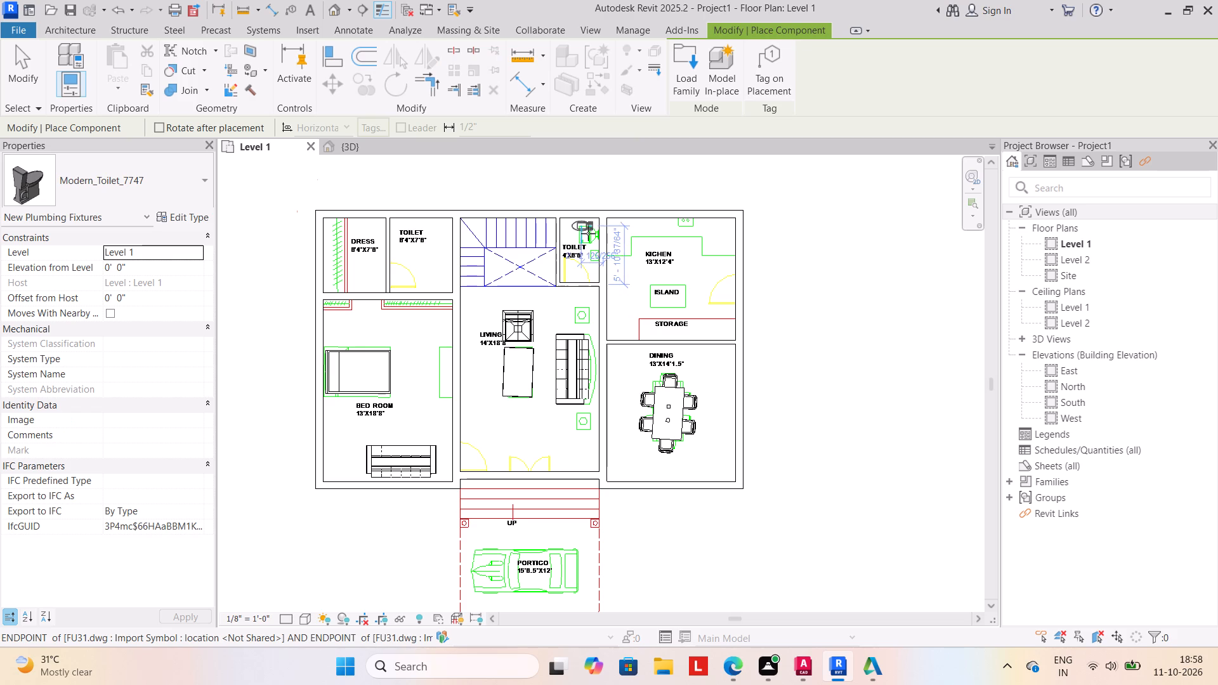
scroll(564, 236, up, 2)
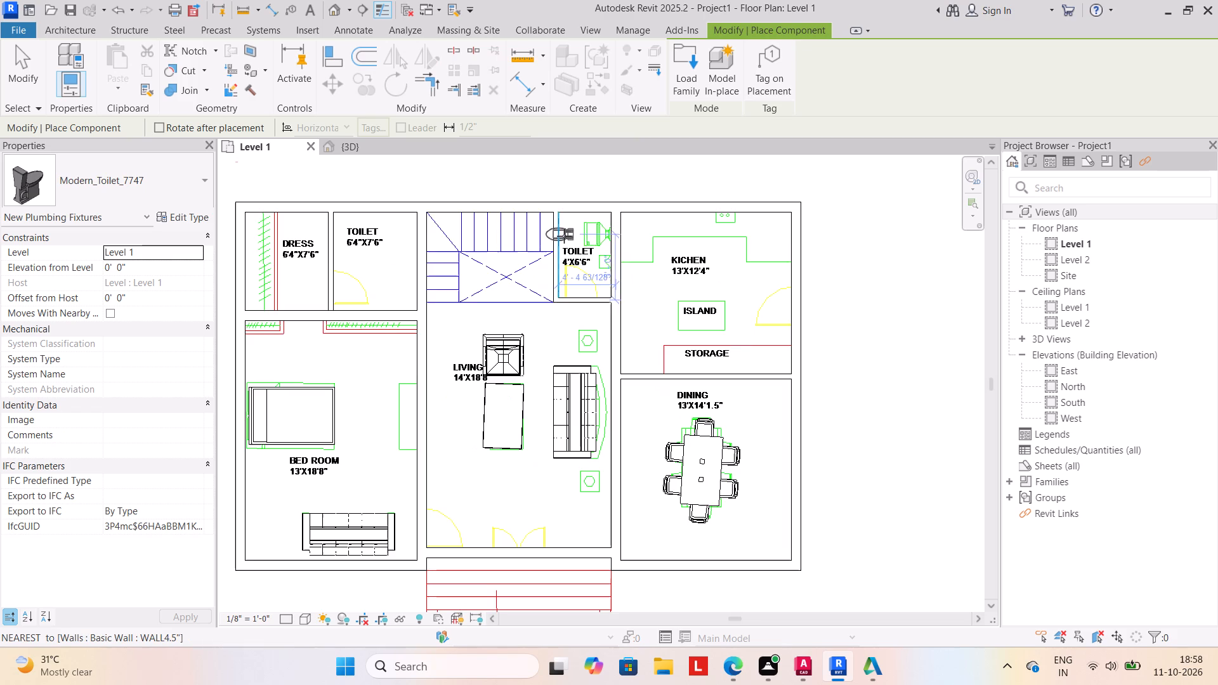
click(596, 233)
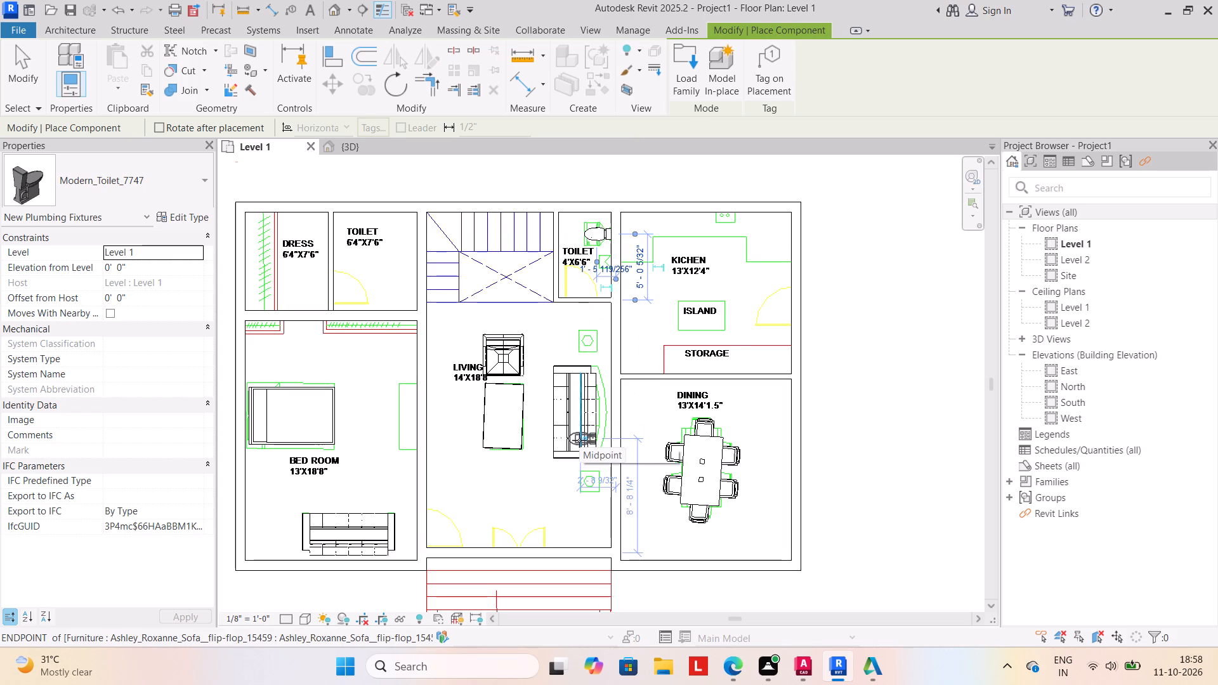
key(Escape)
key(Escape)
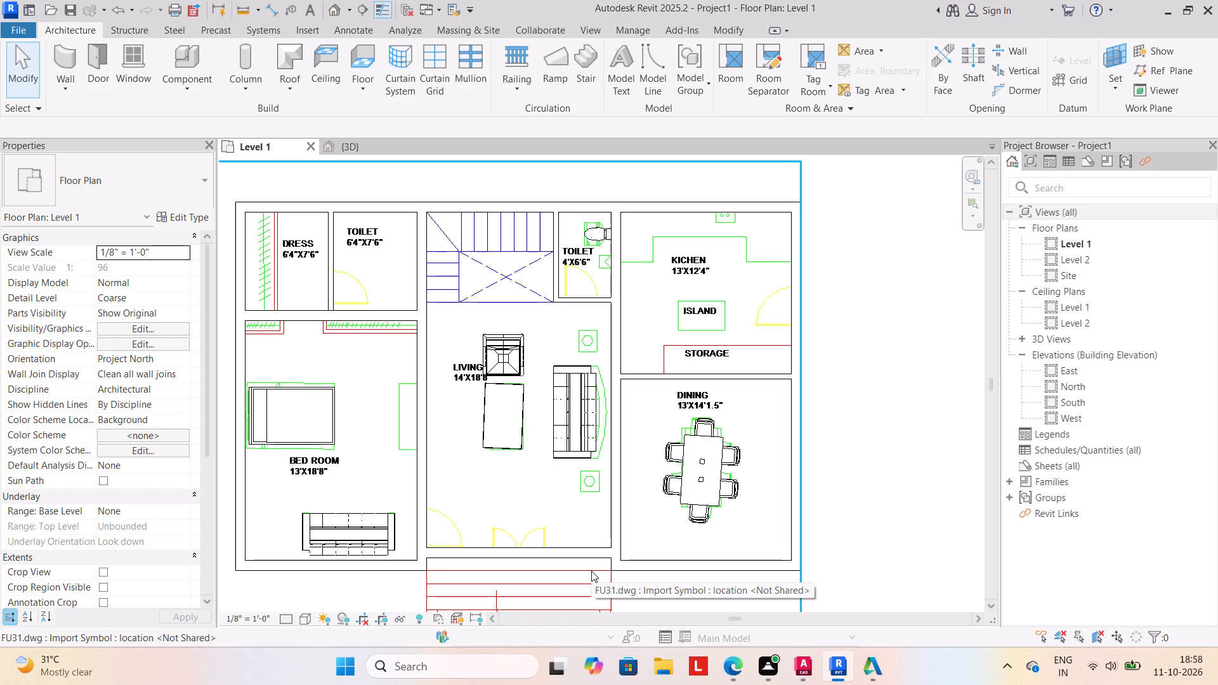
Place 30" x 80" Single-Flush doors at both toilets, in the kitchen's outer wall and in the wall between bedroom and living room.
scroll(544, 502, down, 1)
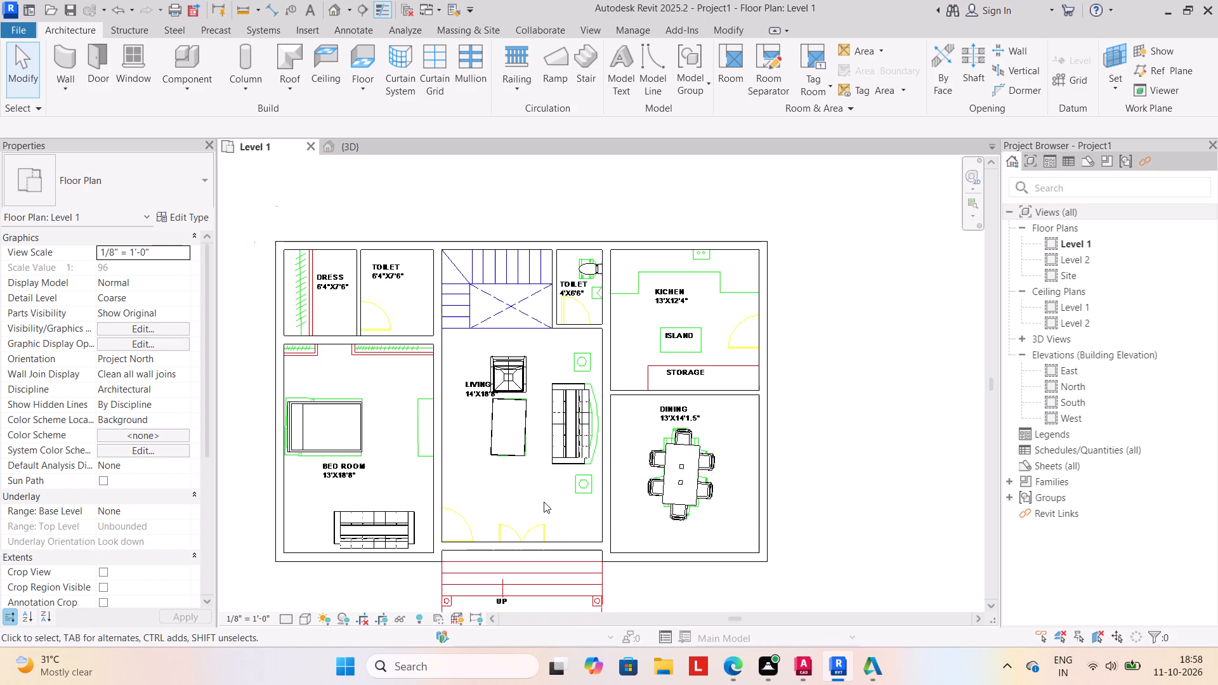
middle_drag(544, 502, 581, 492)
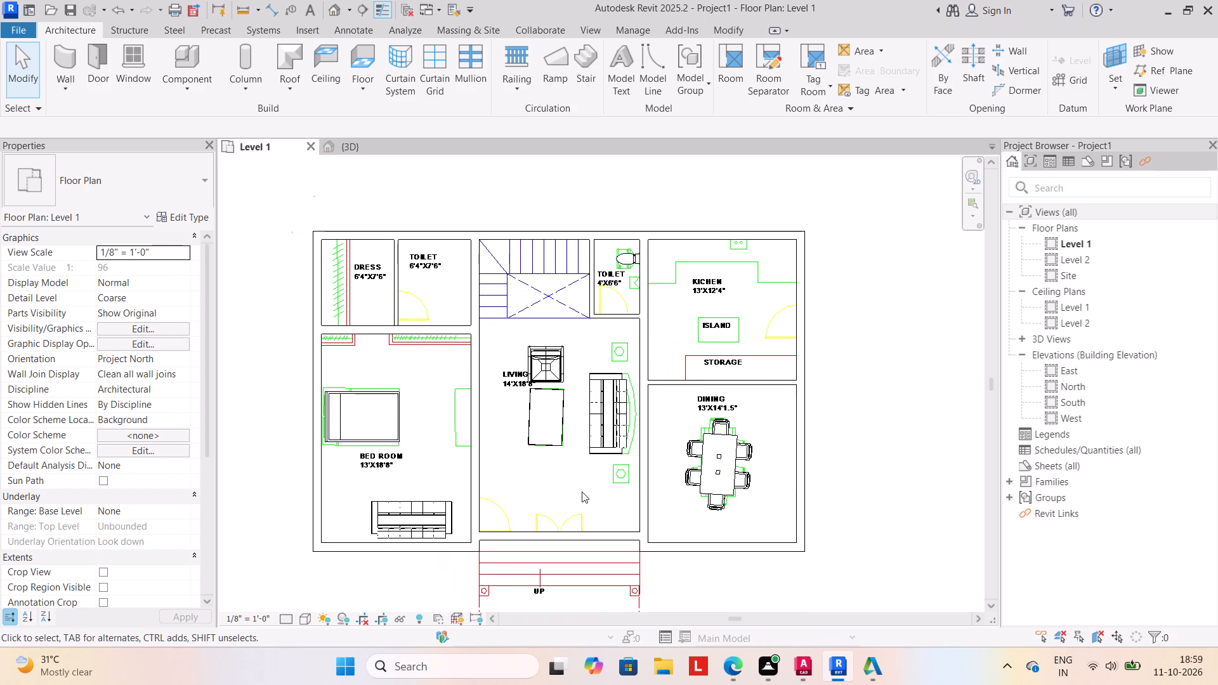
scroll(584, 499, down, 1)
middle_drag(584, 499, 599, 489)
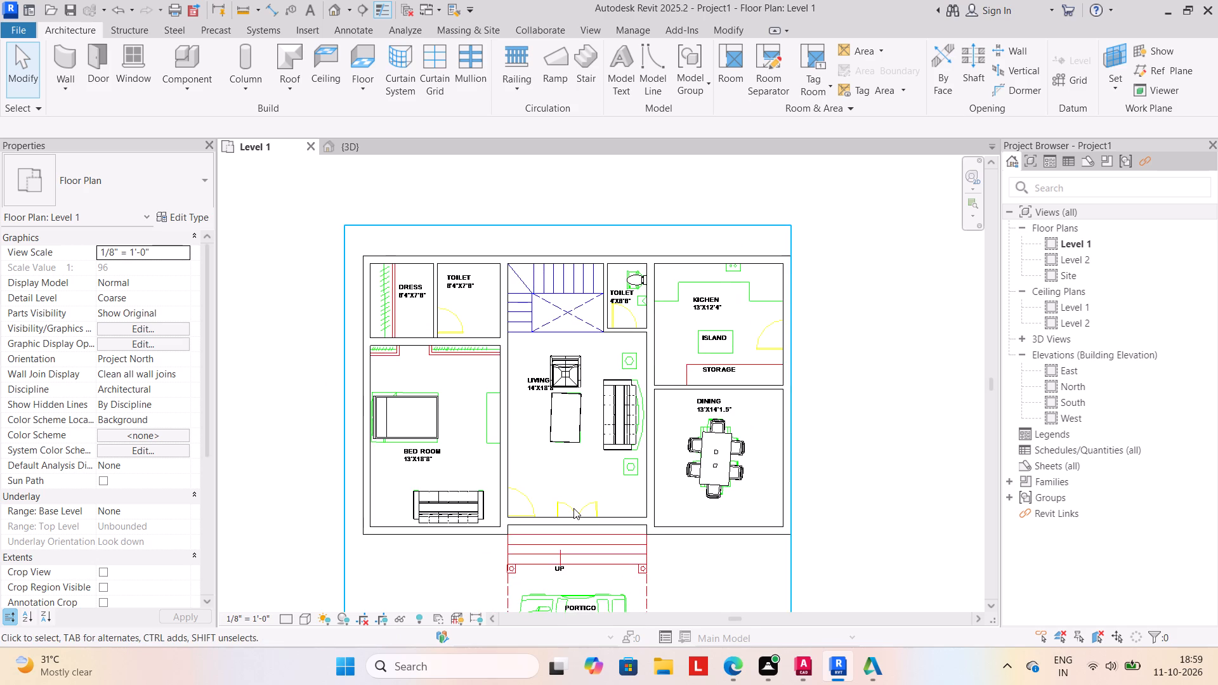
scroll(573, 508, down, 1)
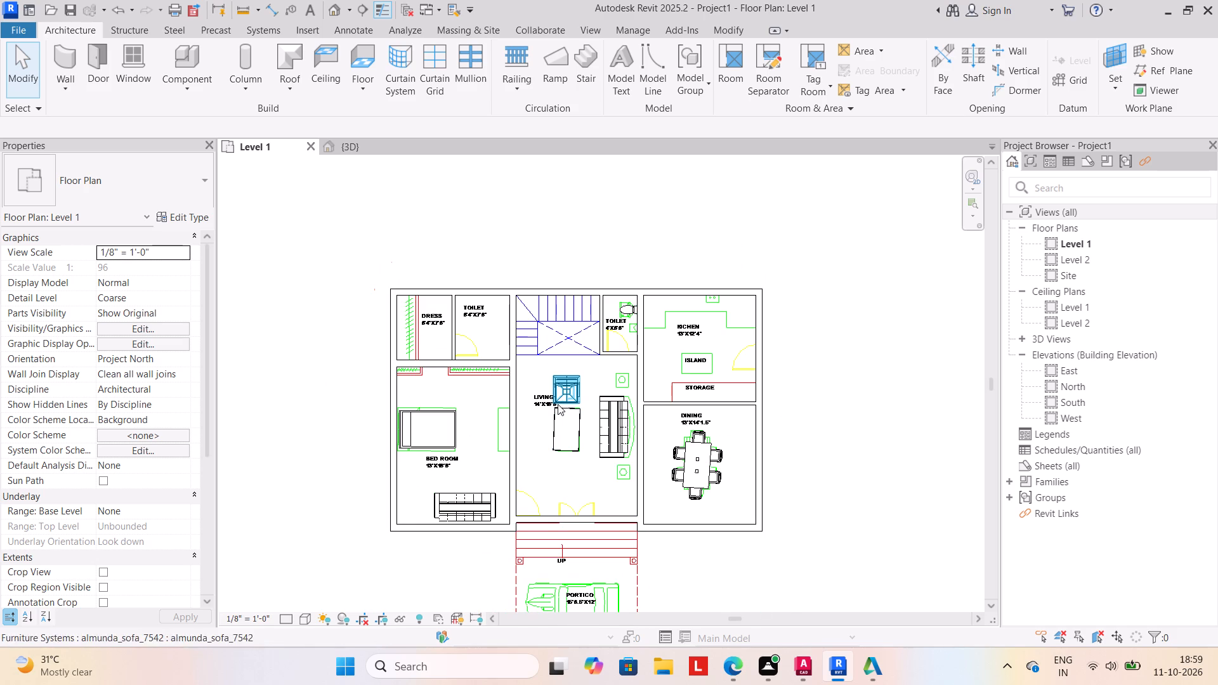
click(92, 51)
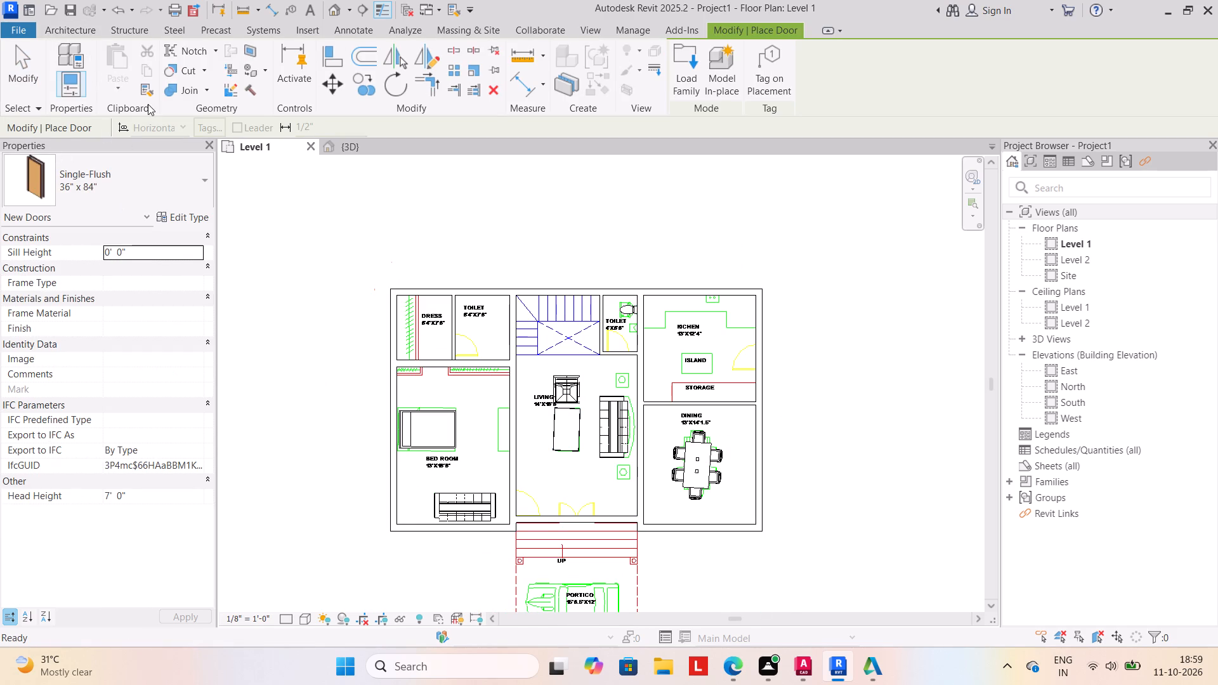
click(207, 178)
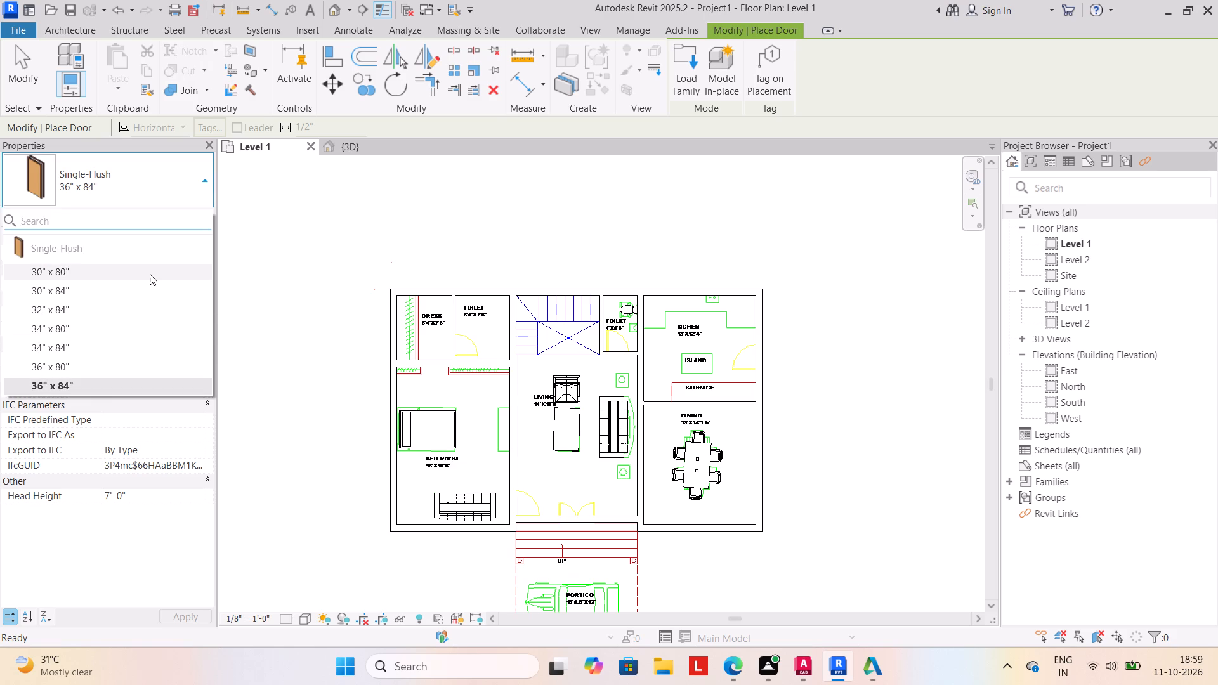
click(150, 273)
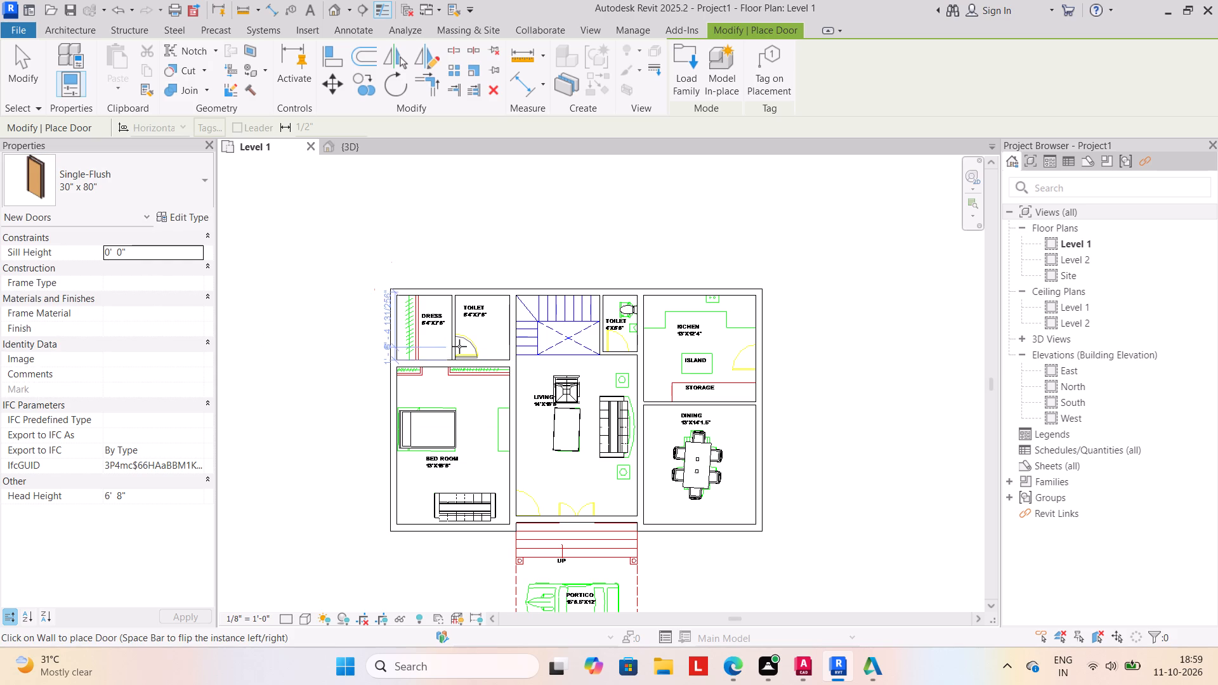
click(459, 346)
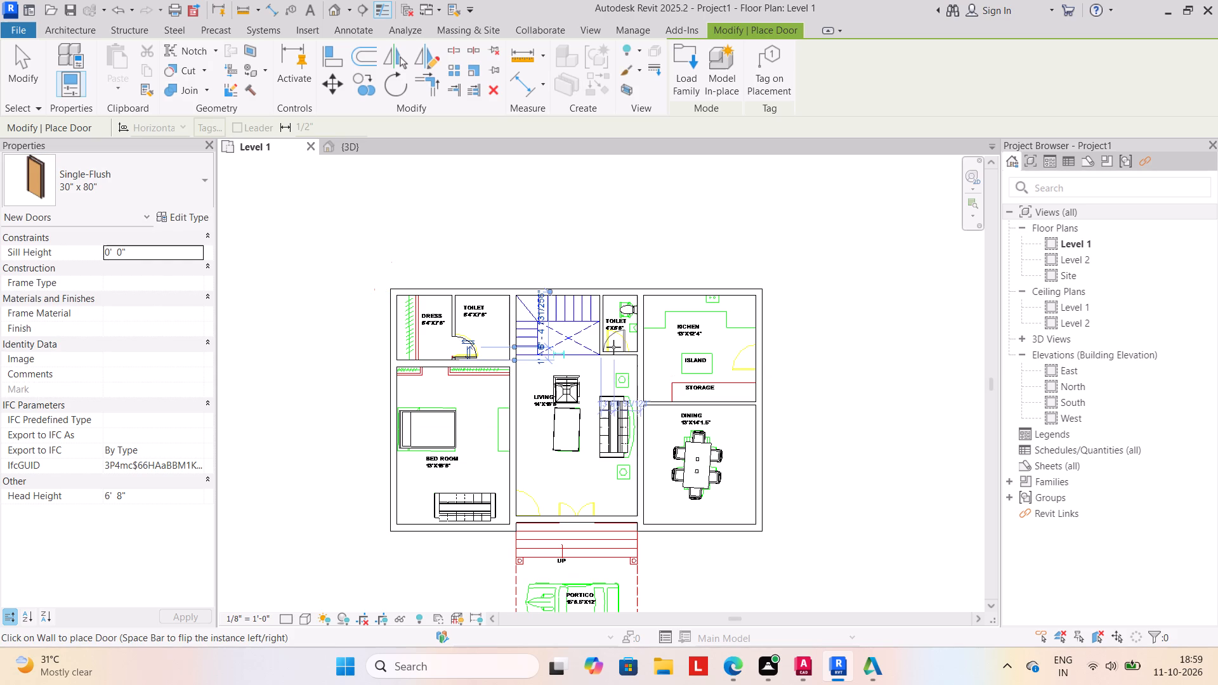
key(space)
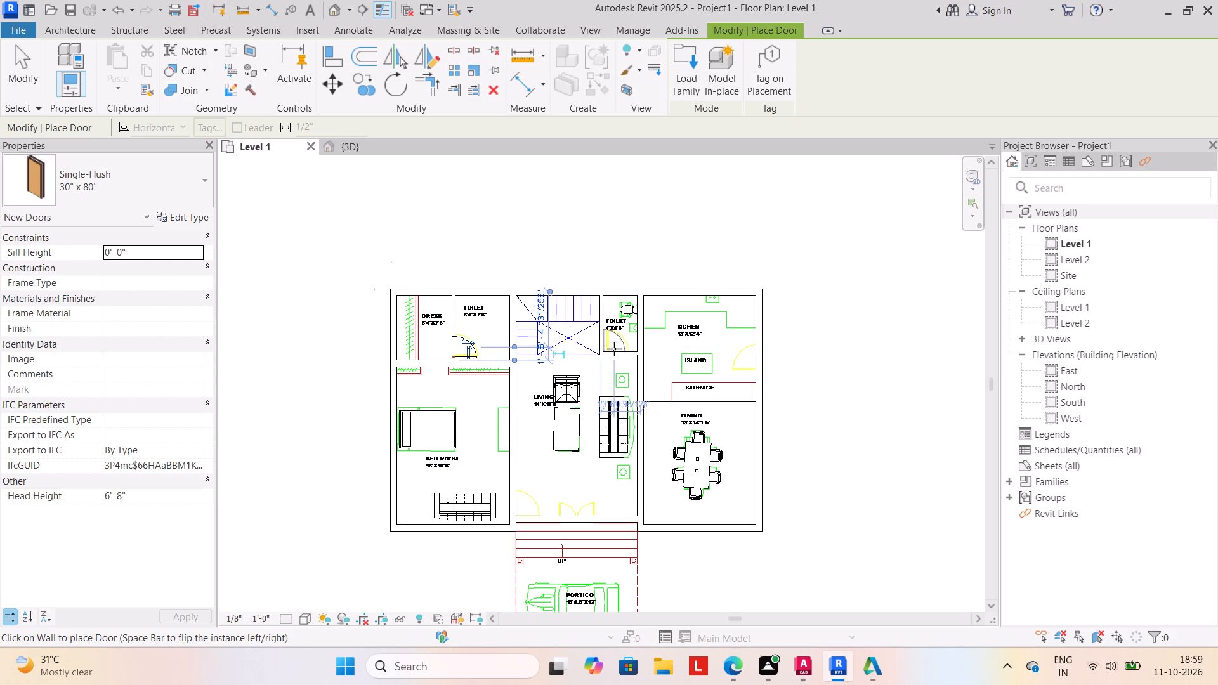
click(614, 349)
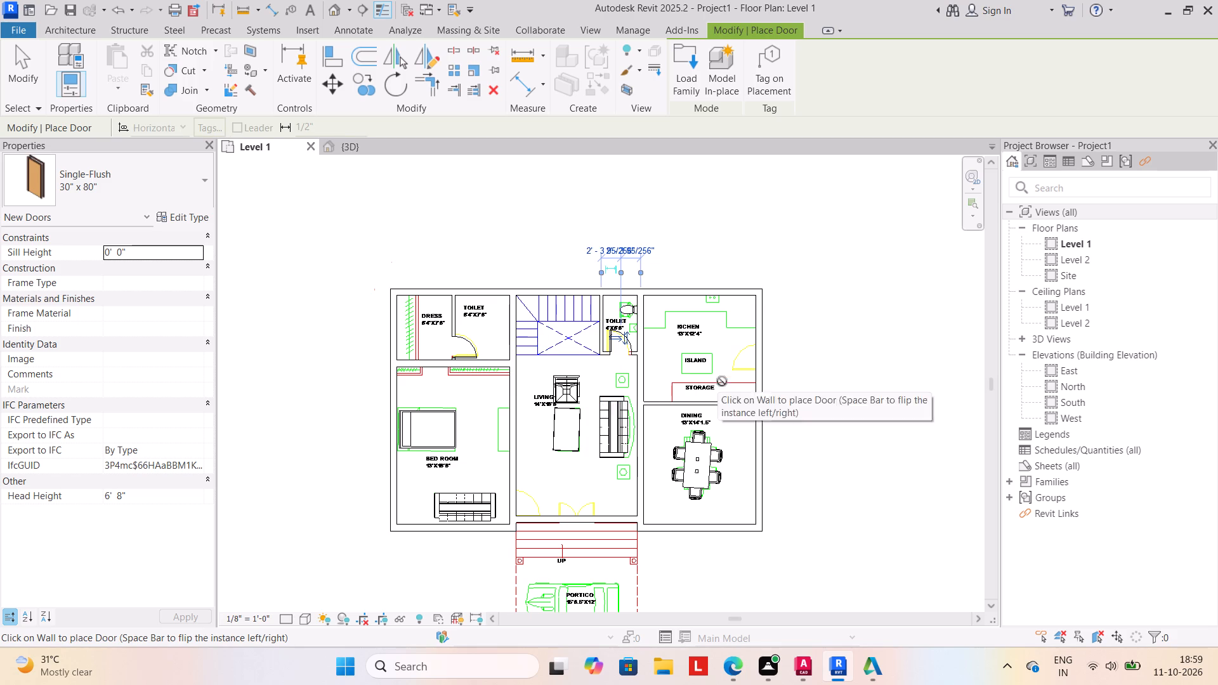
click(758, 356)
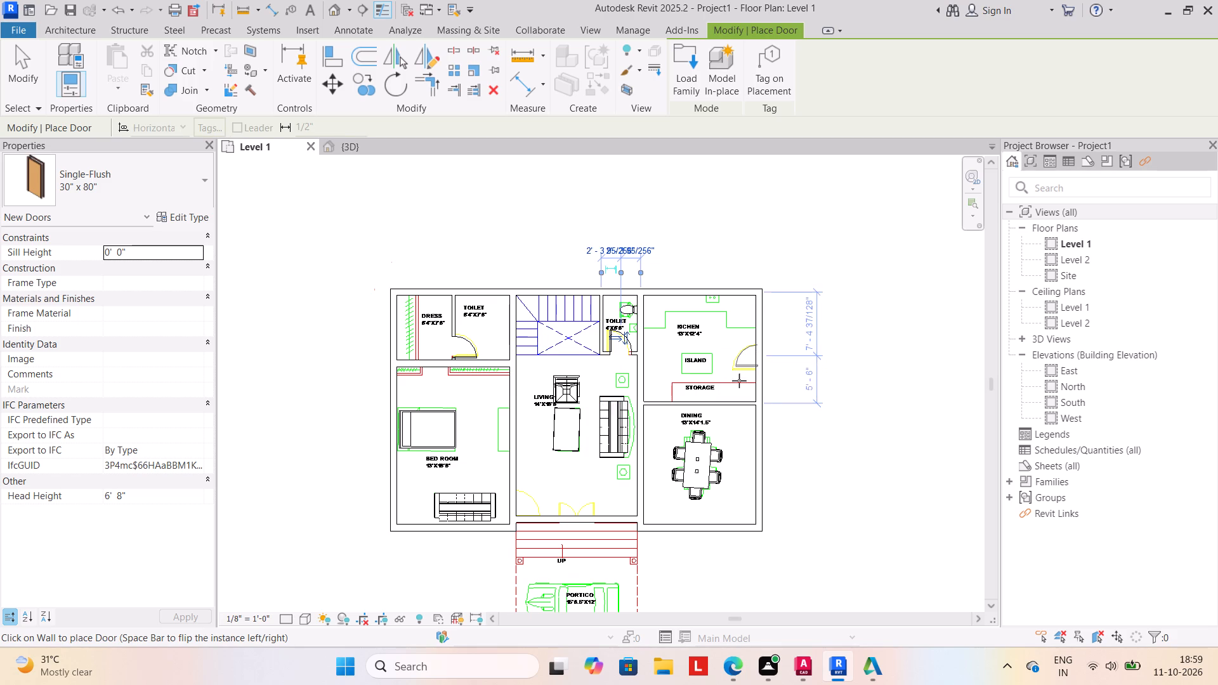
click(518, 478)
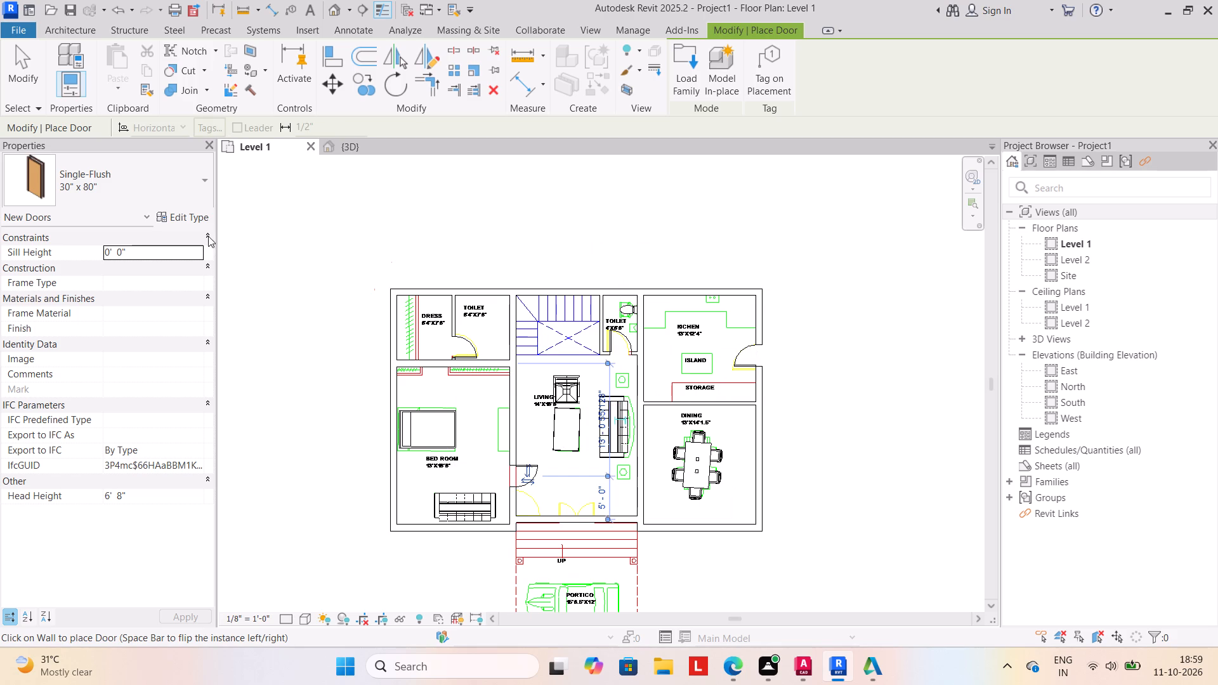
Place a 36" x 84" Single-Flush door at the main entrance, centred in the living room's wall facing the portico.
click(204, 169)
click(140, 382)
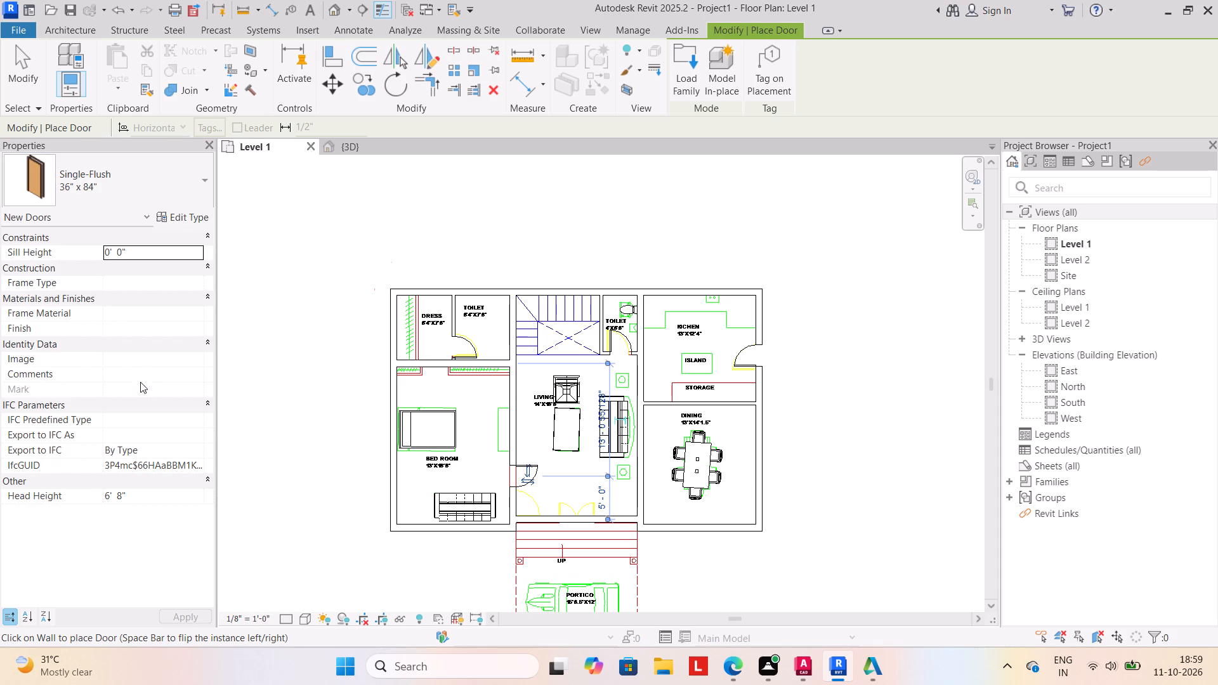
click(578, 509)
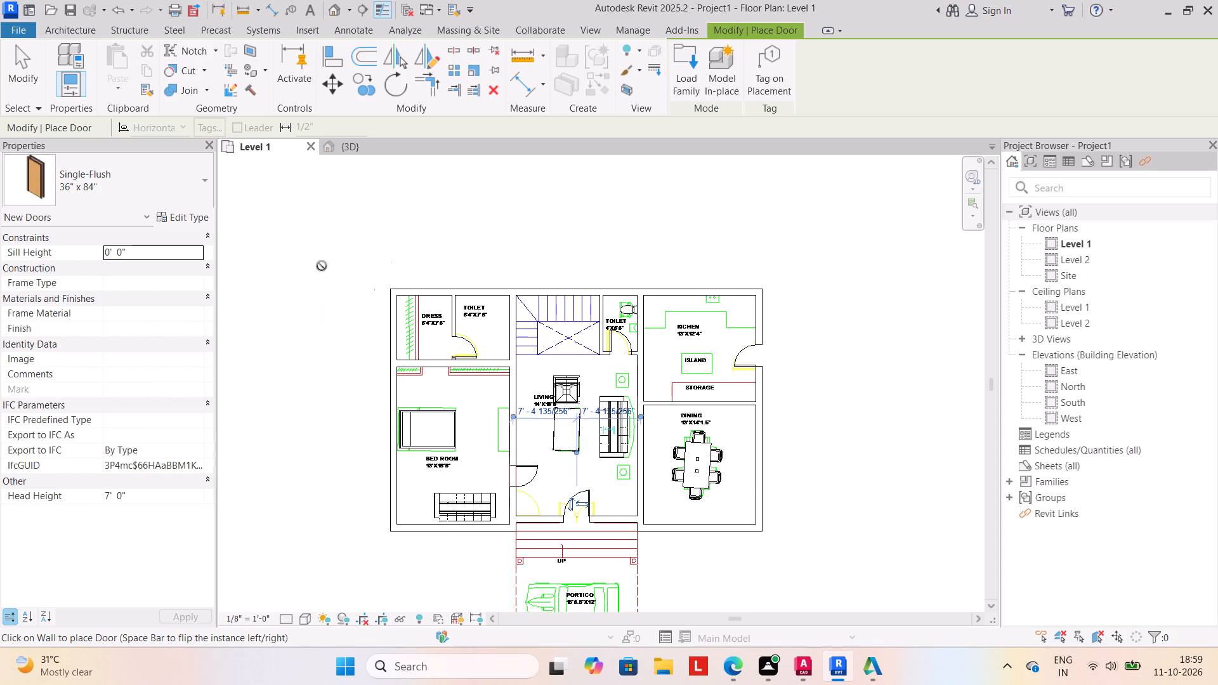
Check the house and its placed doors in the 3D view, and return to the Level 1 plan.
click(356, 148)
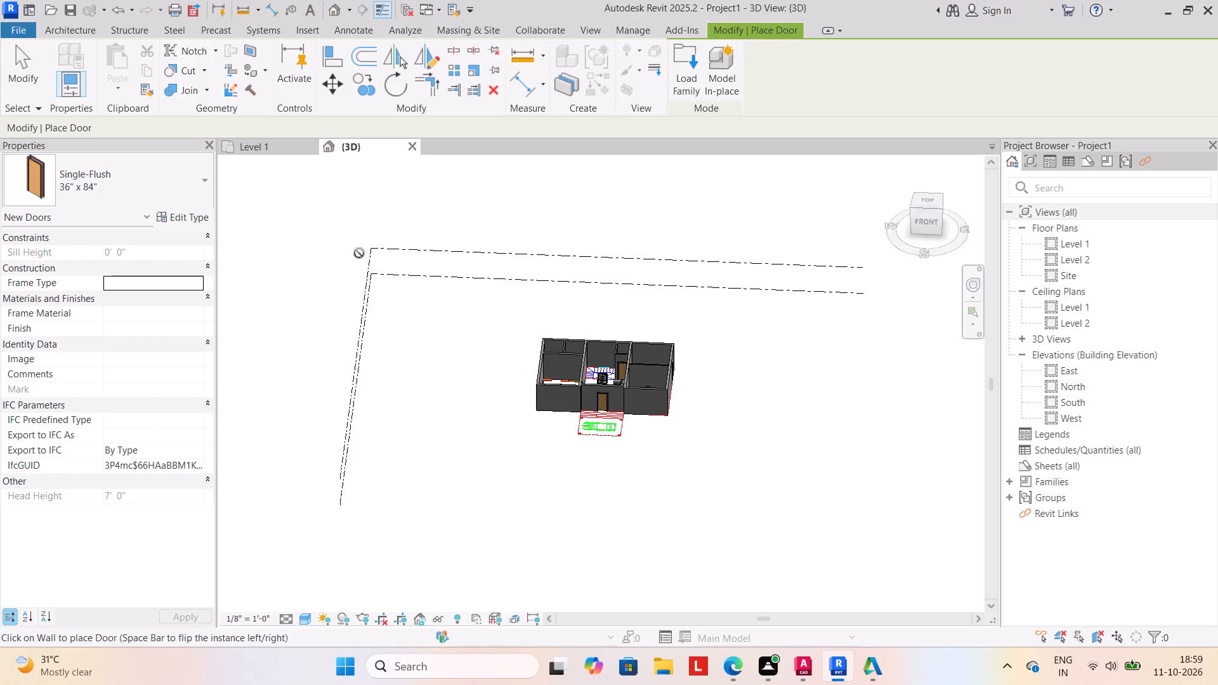
key(Escape)
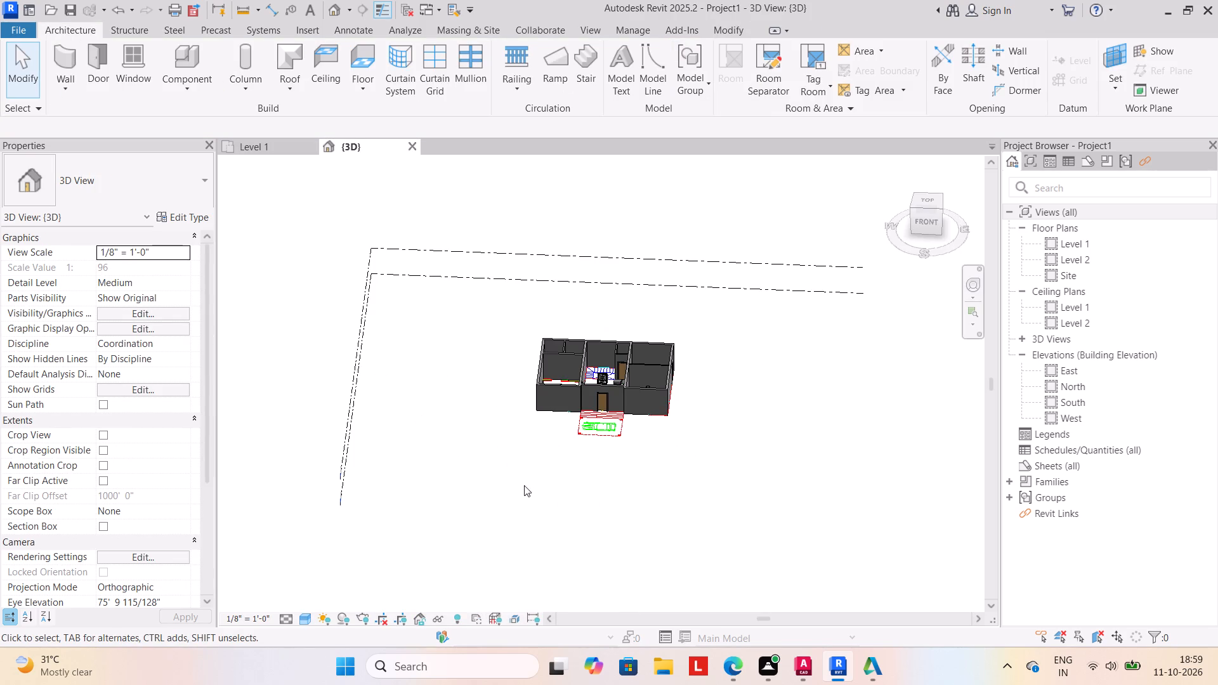
shift+middle_drag(534, 506, 552, 493)
click(259, 145)
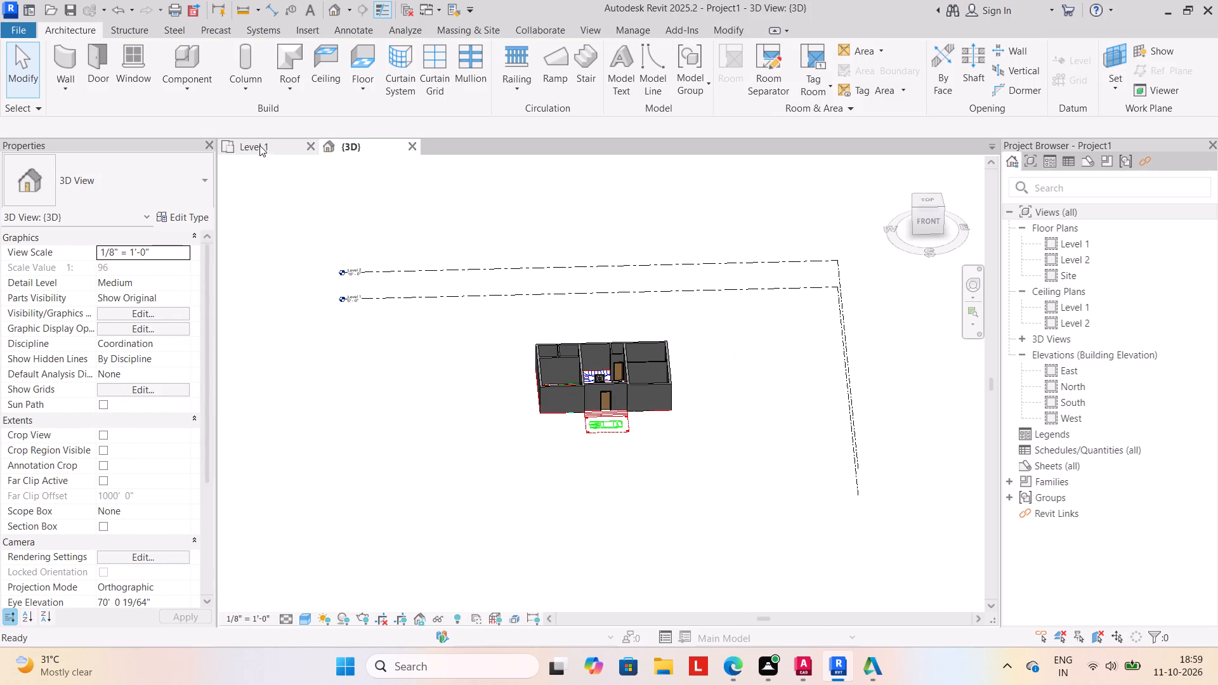
scroll(509, 447, down, 2)
middle_drag(515, 420, 526, 363)
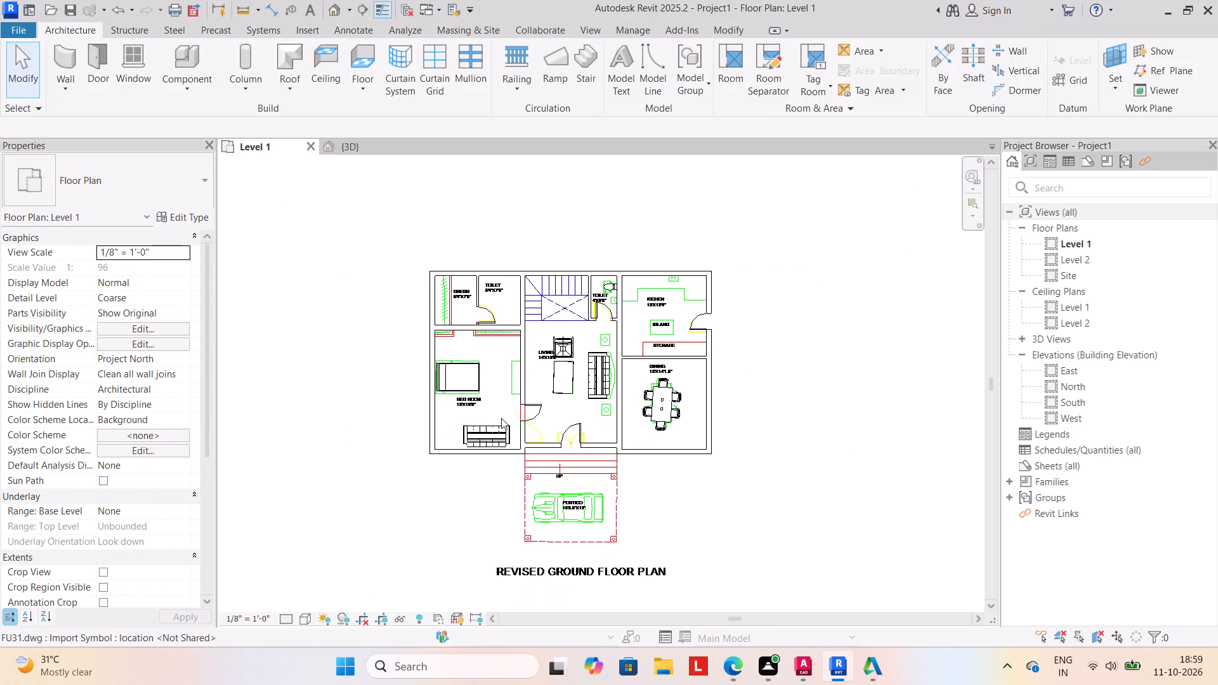
middle_drag(502, 419, 510, 395)
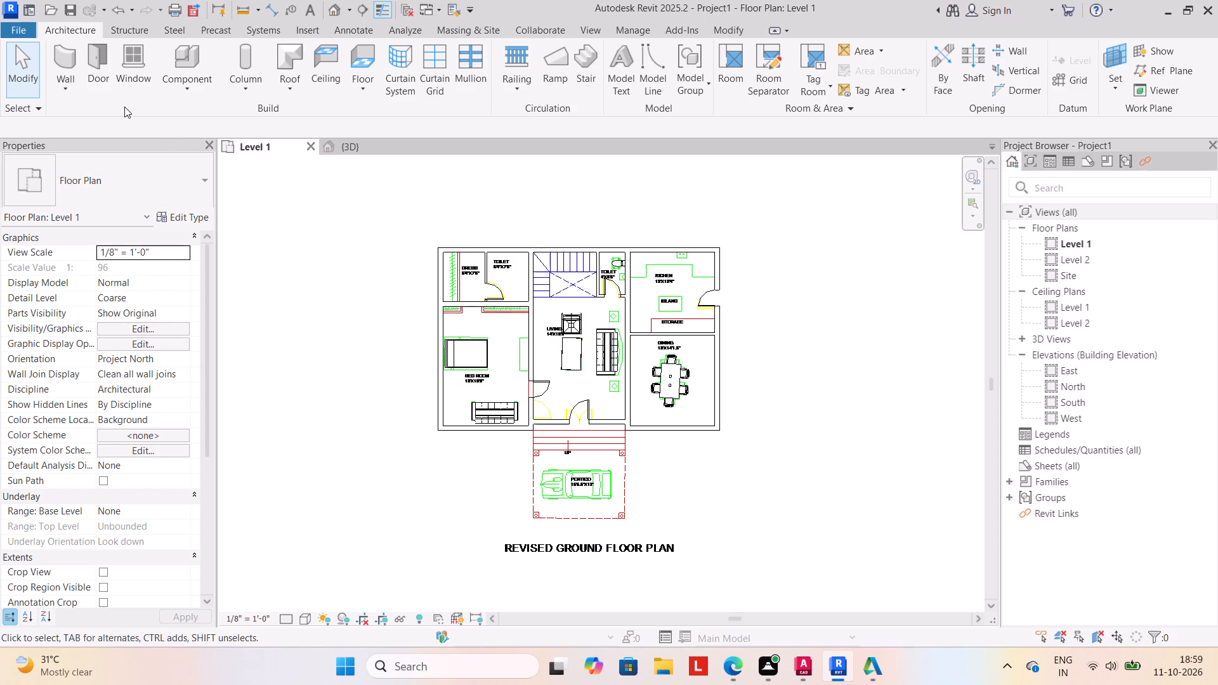
Draw a rectangular WALL9" boundary wall 4' high, about 55'-6" by 59'-0", around the house and portico, and check it in 3D.
click(62, 93)
click(88, 117)
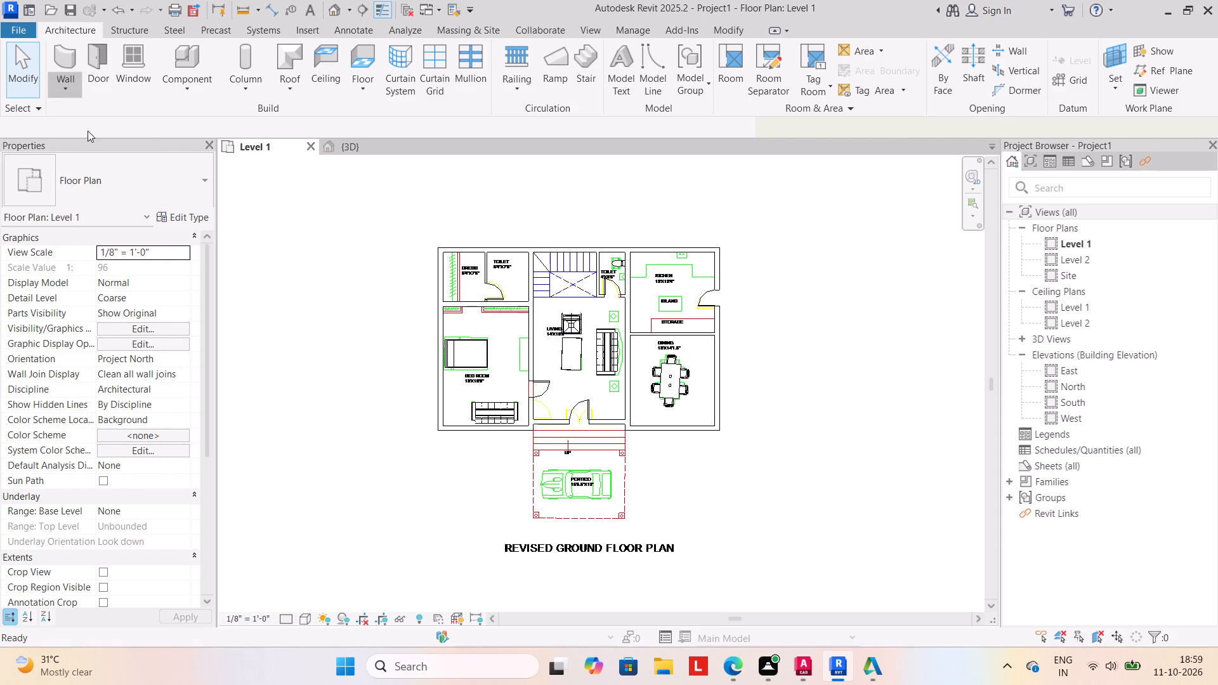
click(163, 341)
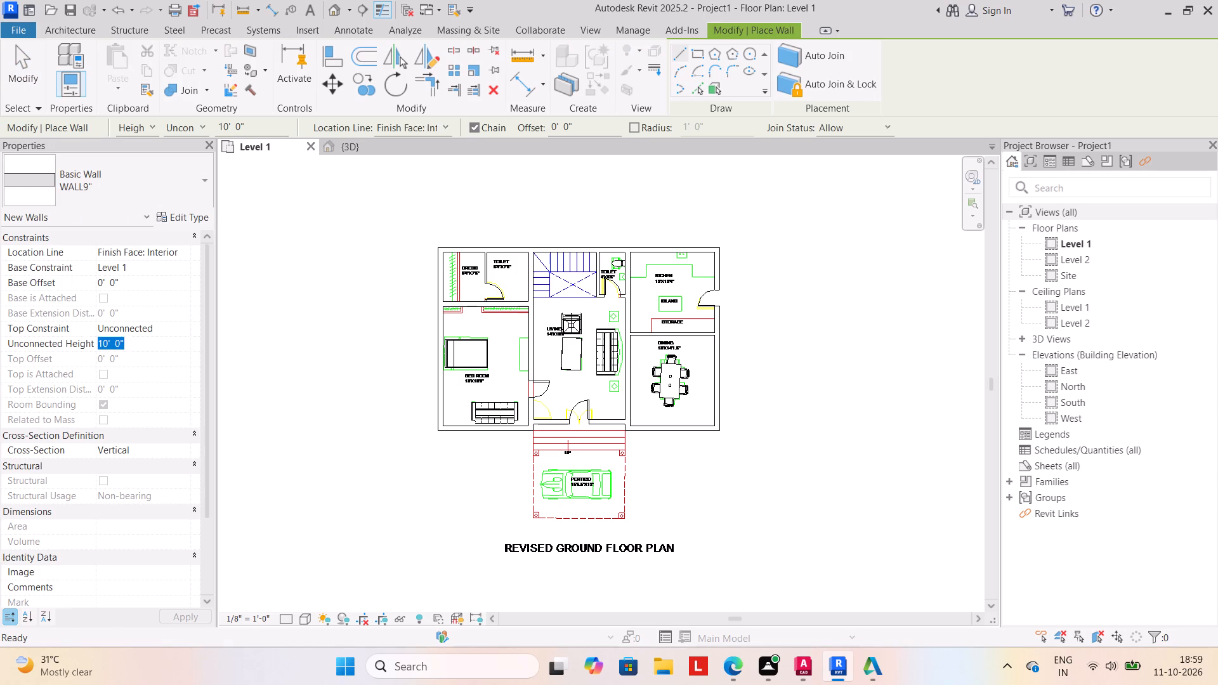
text(4')
key(Return)
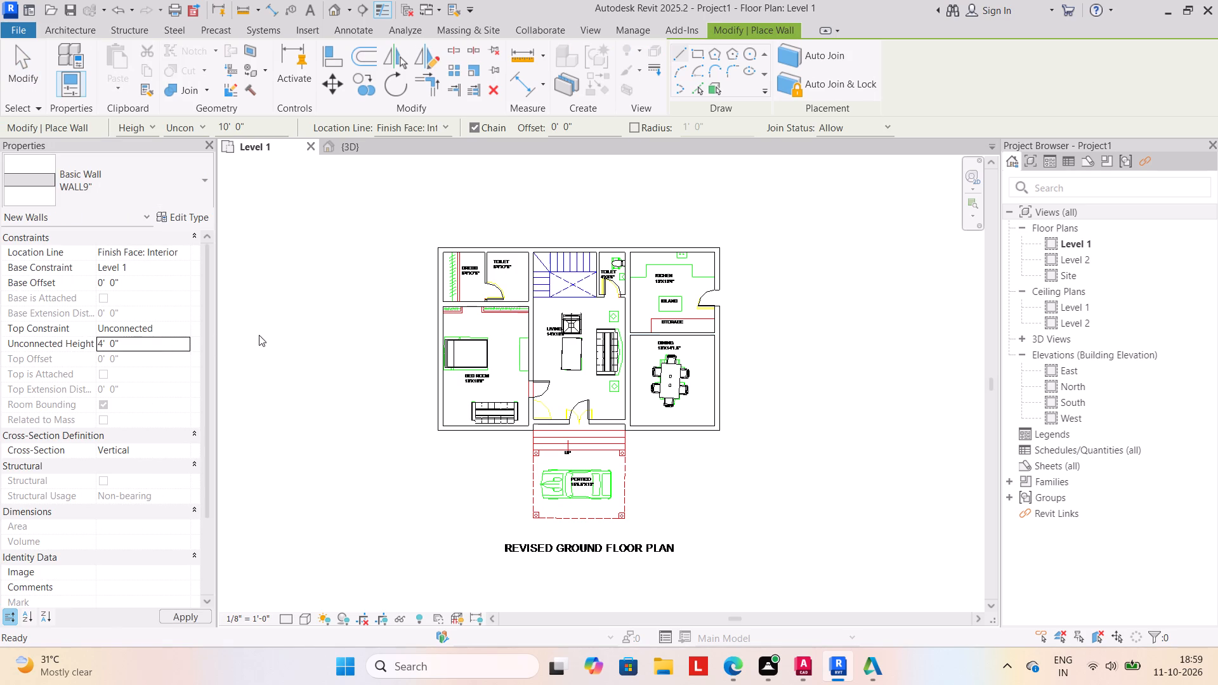
click(700, 49)
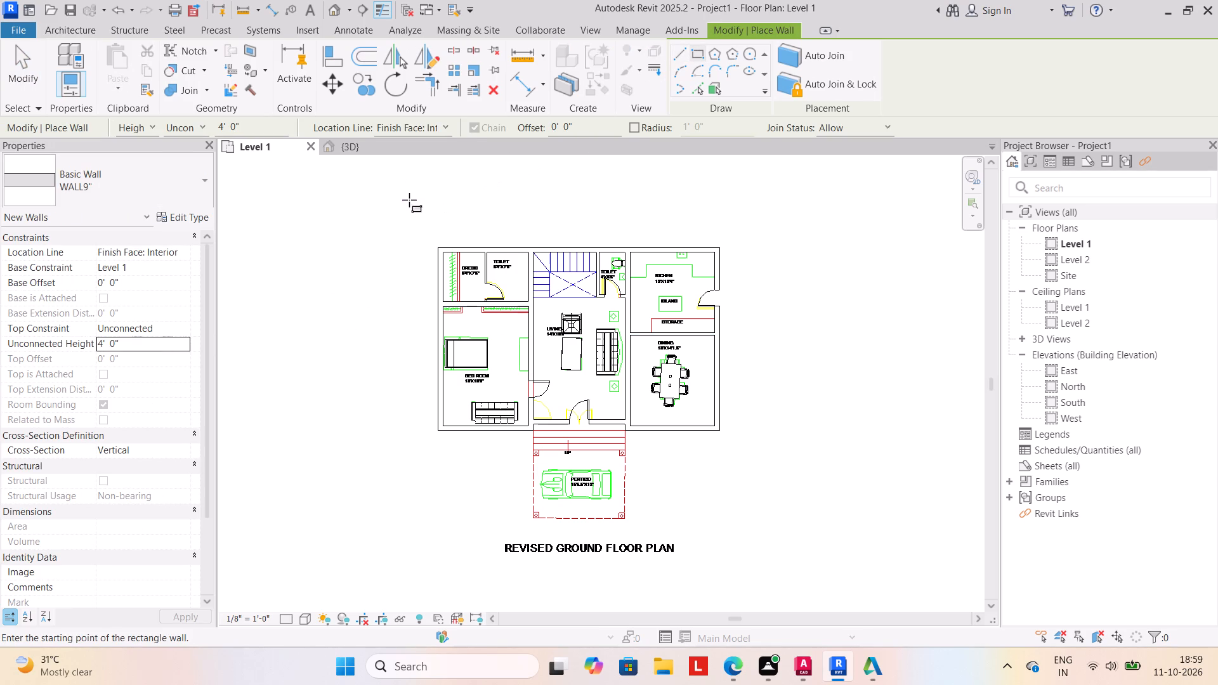
click(409, 198)
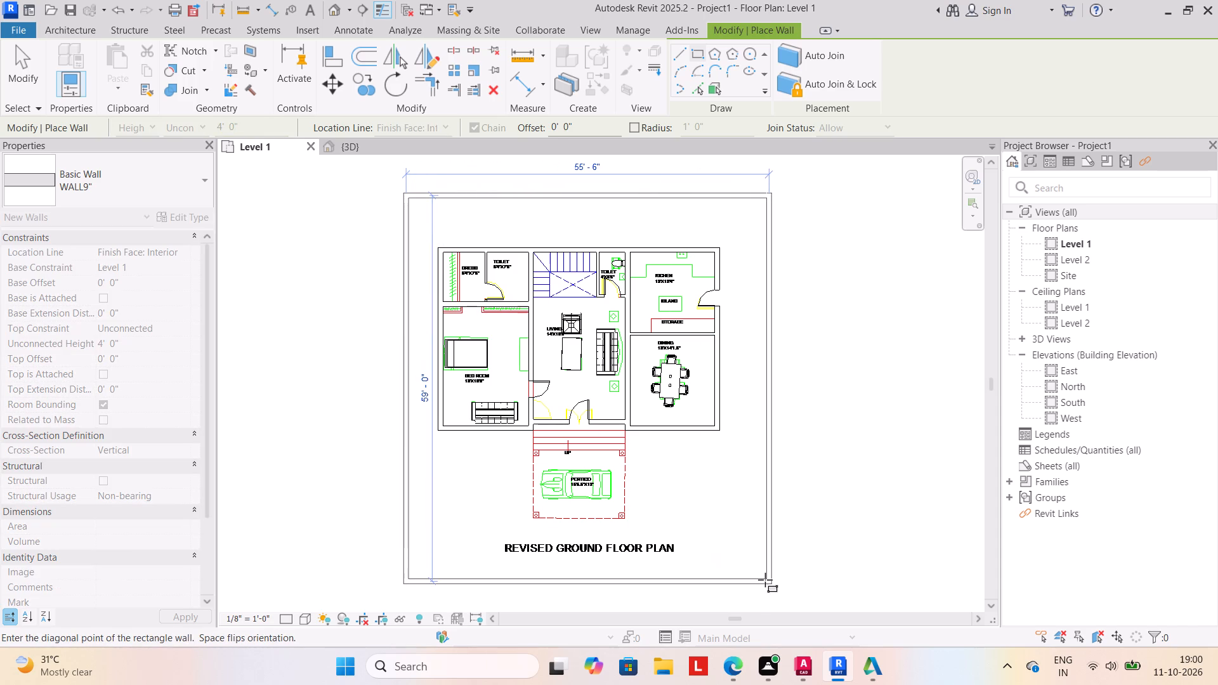
click(765, 580)
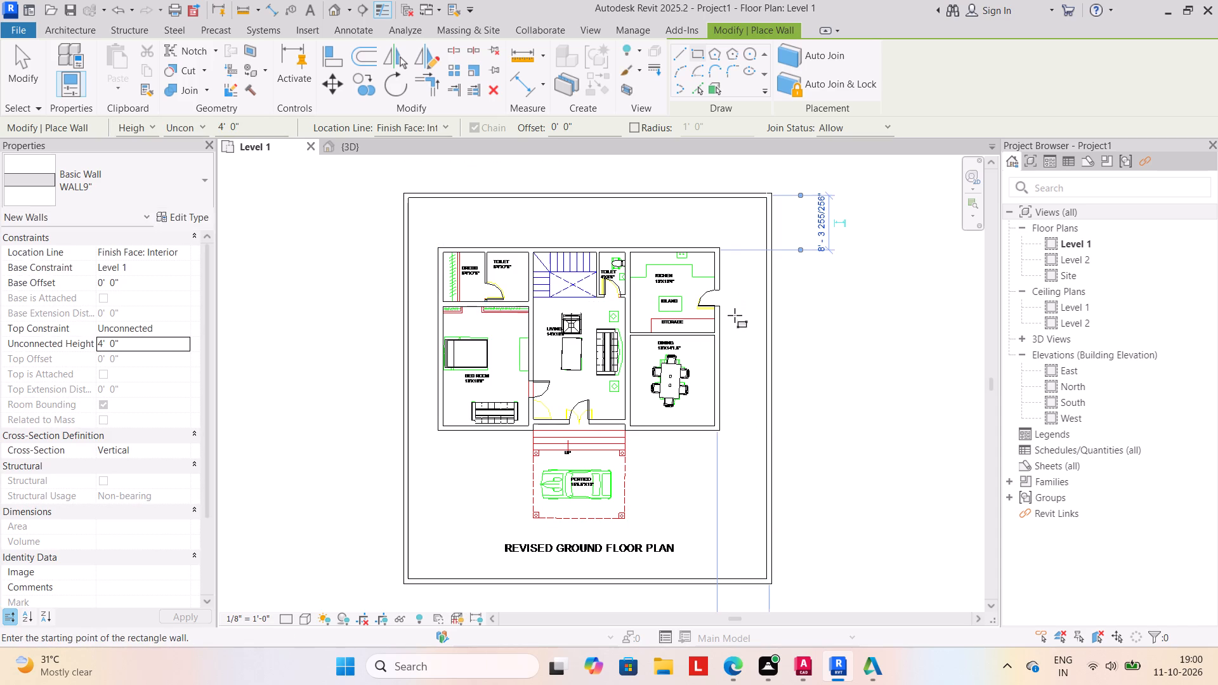
scroll(735, 315, down, 2)
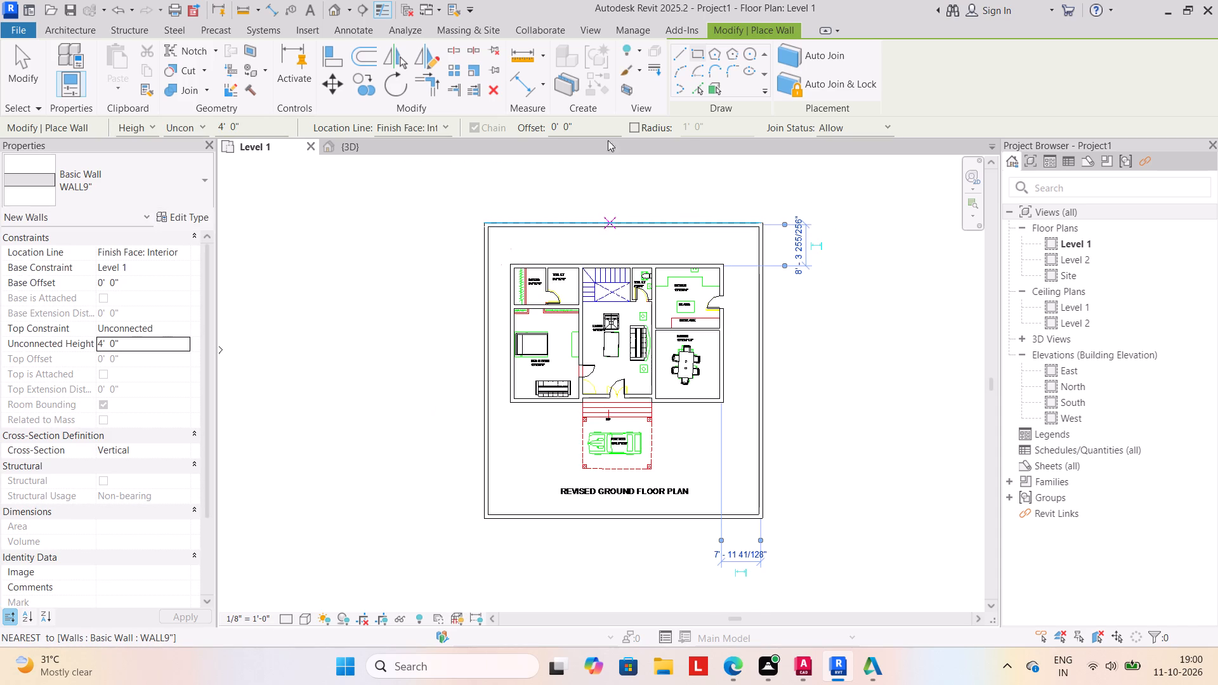
click(369, 149)
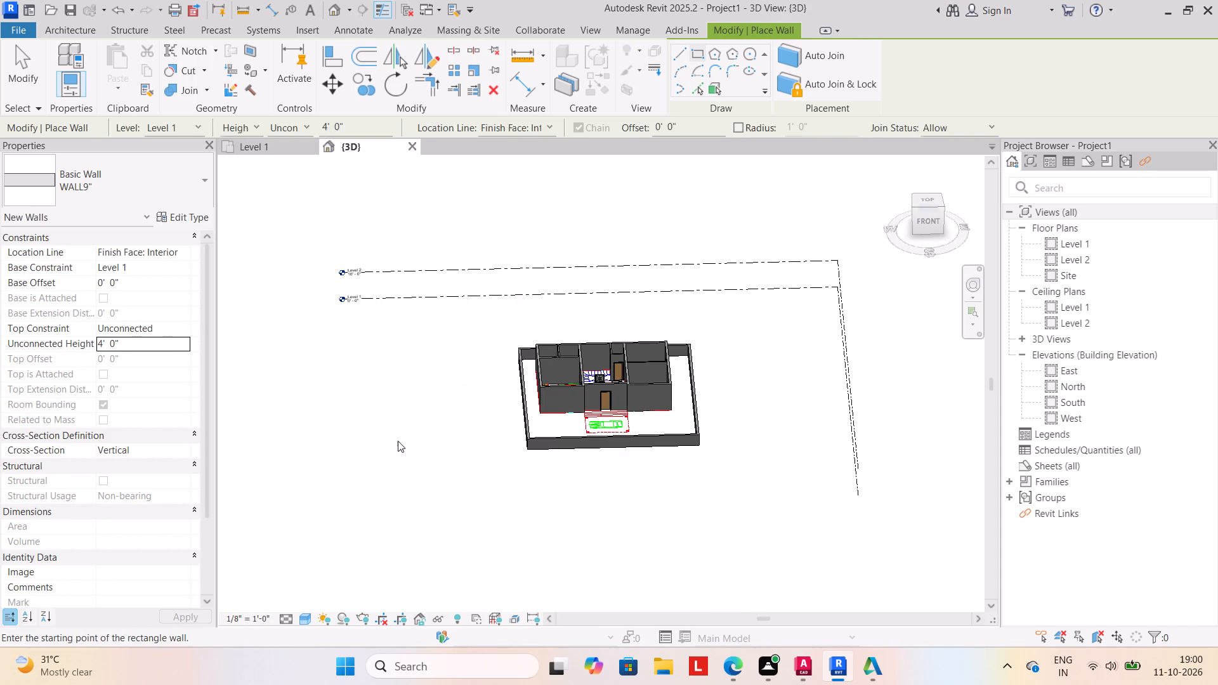
key(Escape)
shift+middle_drag(543, 556, 507, 542)
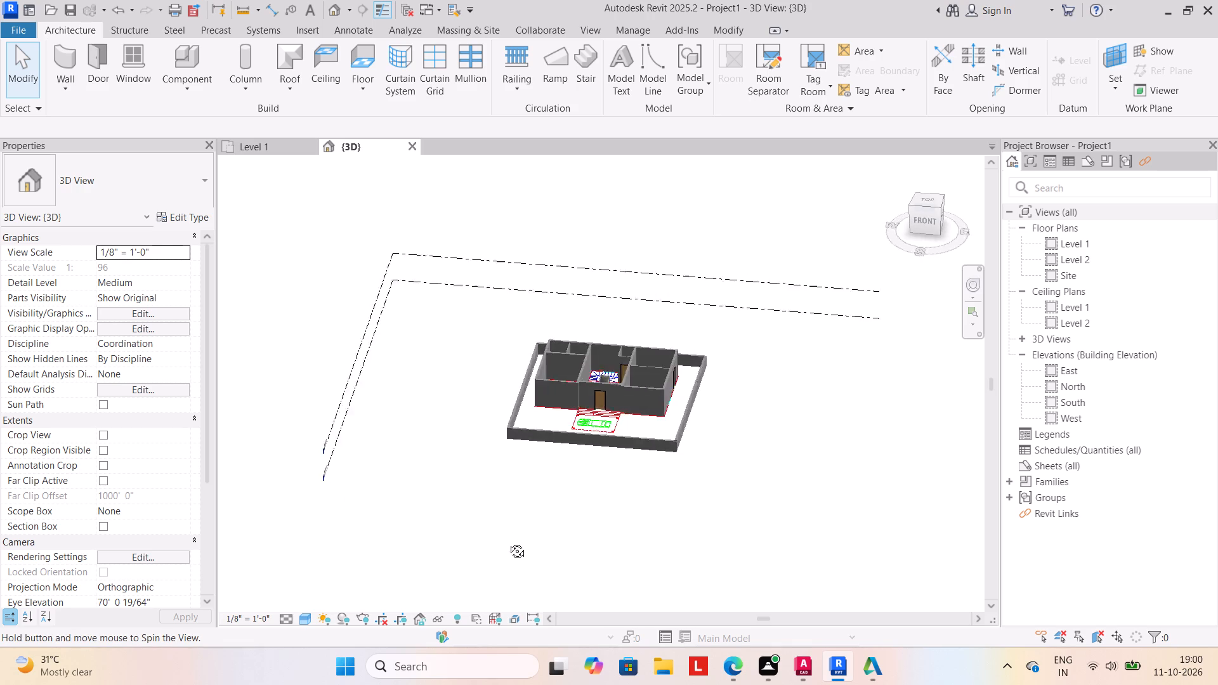
shift+middle_drag(507, 542, 515, 498)
shift+middle_drag(567, 440, 580, 524)
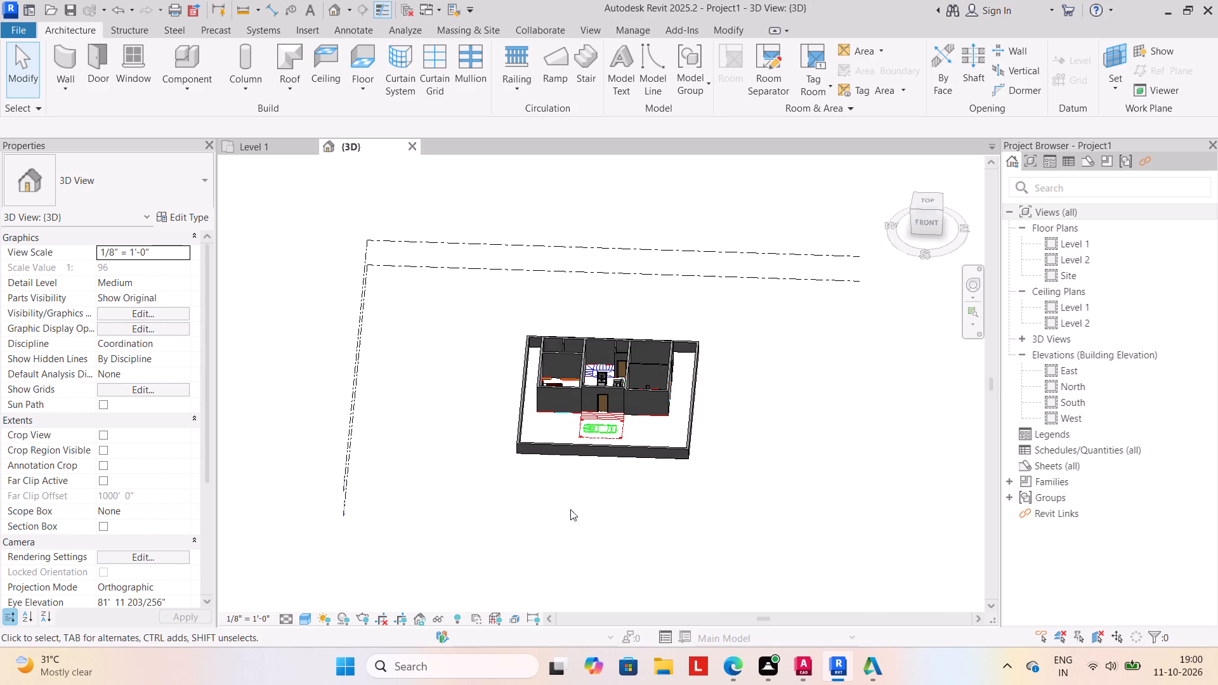
Start an architectural floor on Level 1 and set the Generic - 12" type's structure layer thickness to 6".
click(249, 150)
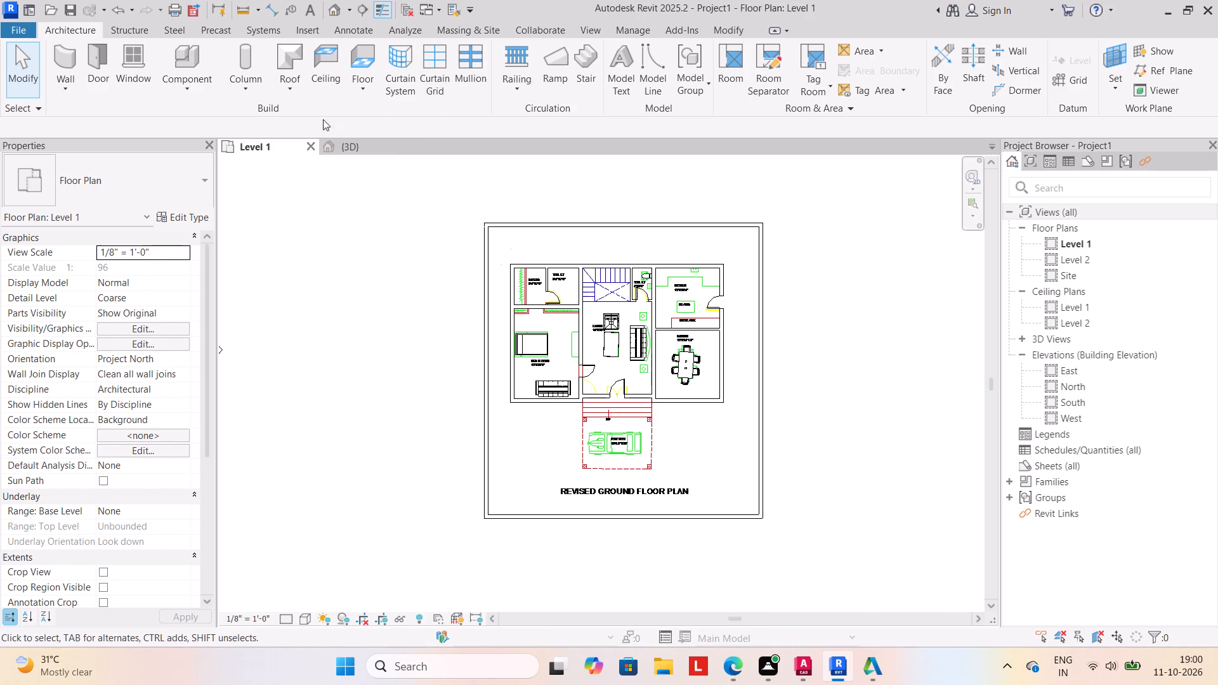
click(366, 86)
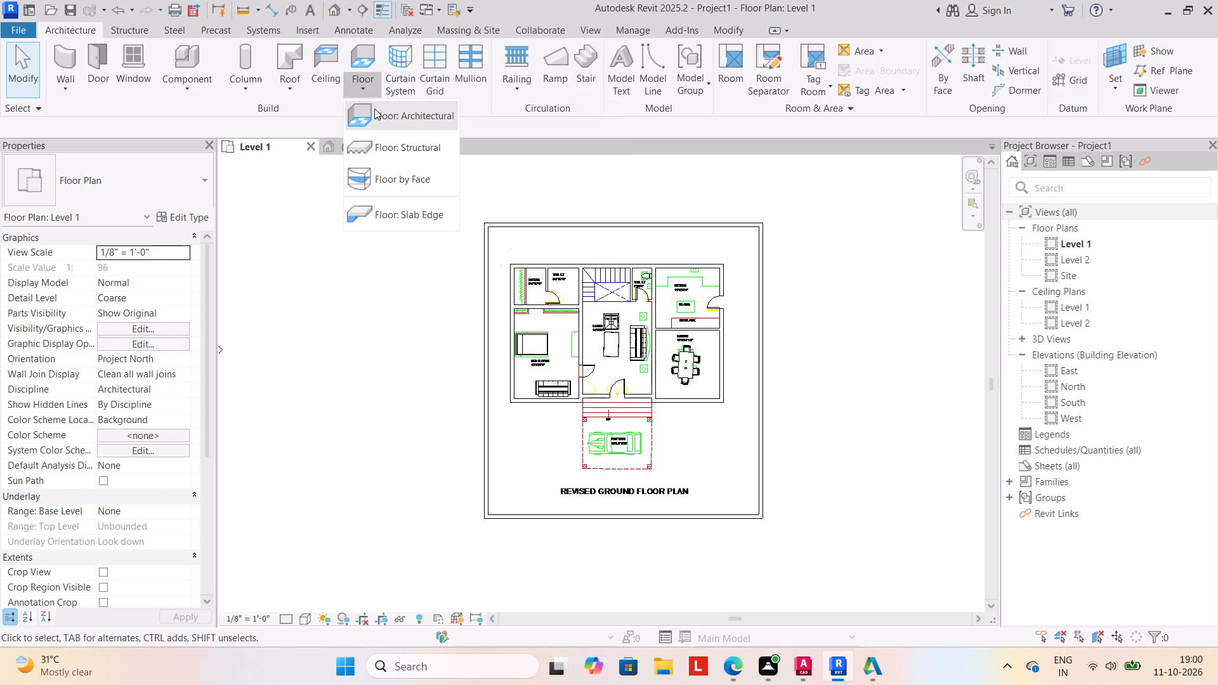
click(376, 108)
click(193, 216)
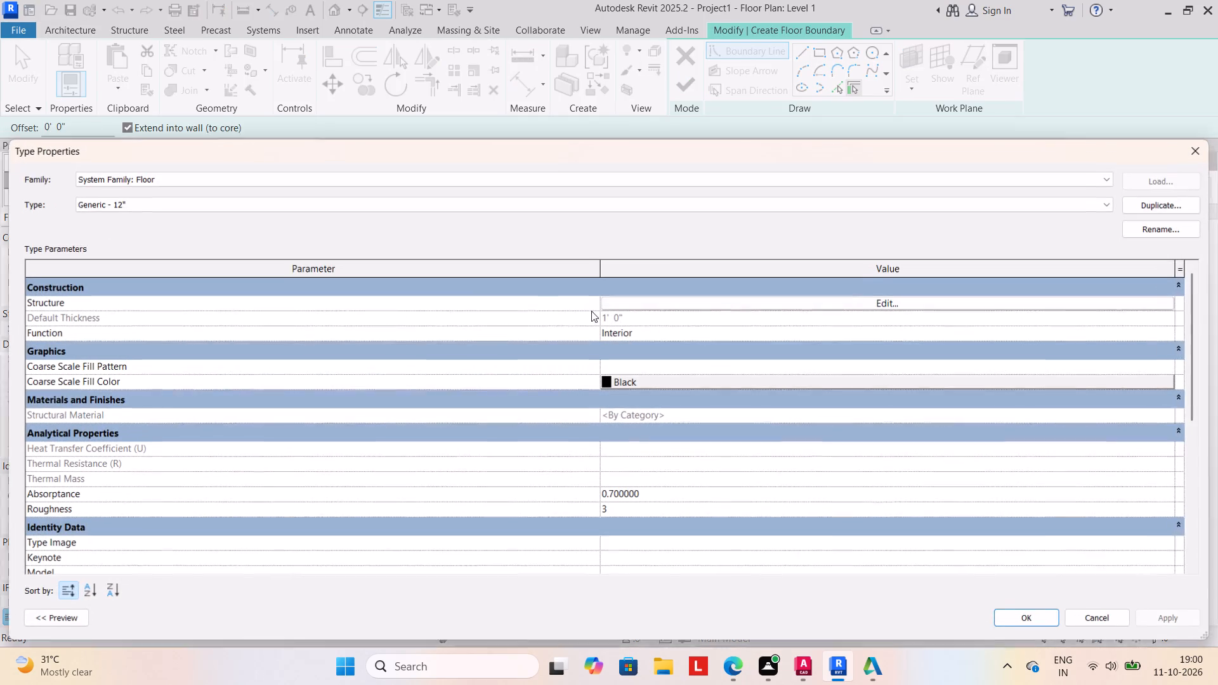
click(773, 305)
click(645, 303)
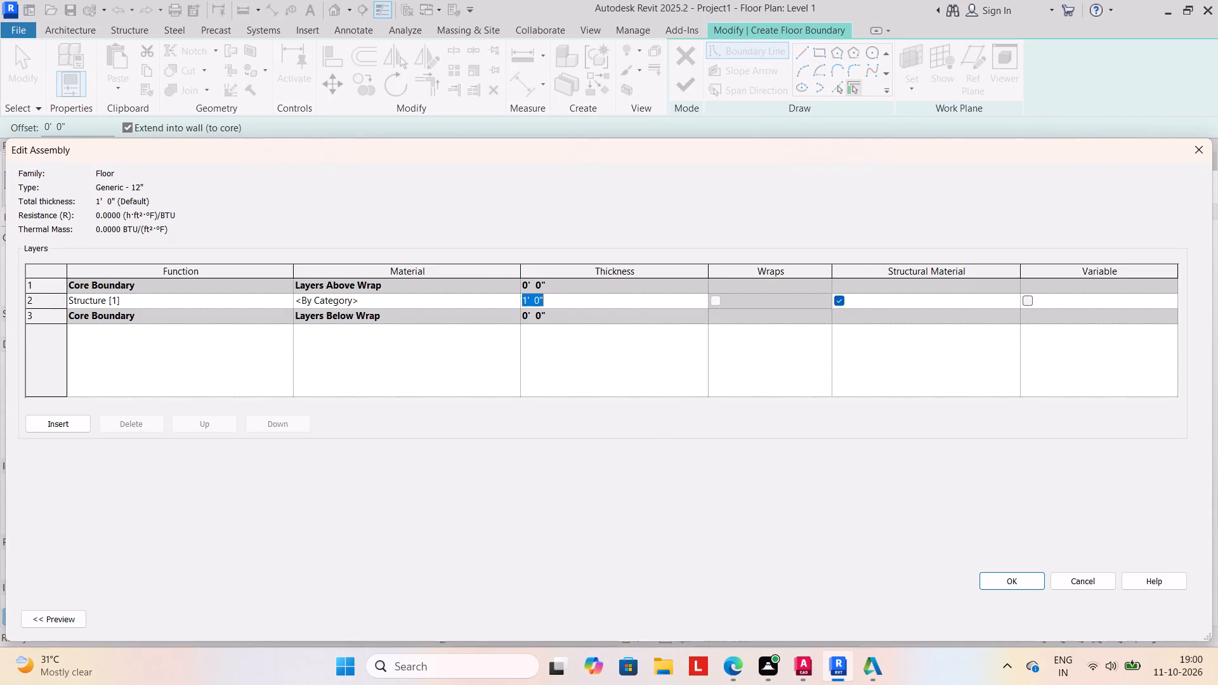
text(6")
click(1002, 578)
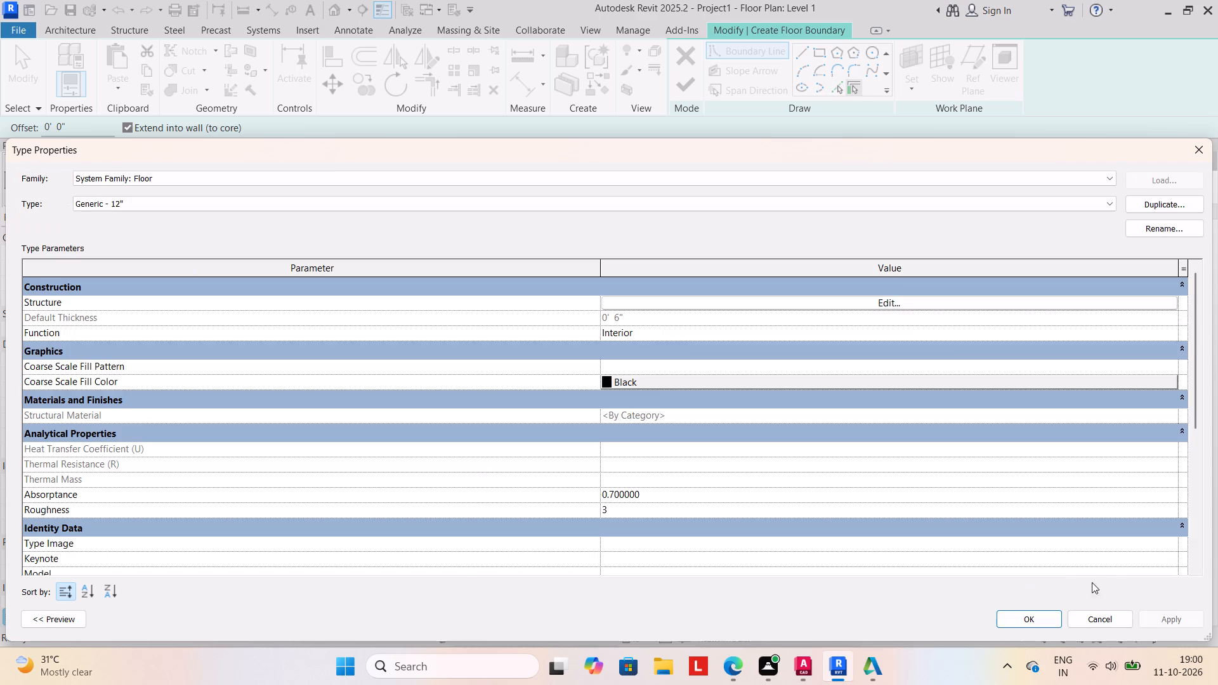
click(1167, 618)
click(1011, 618)
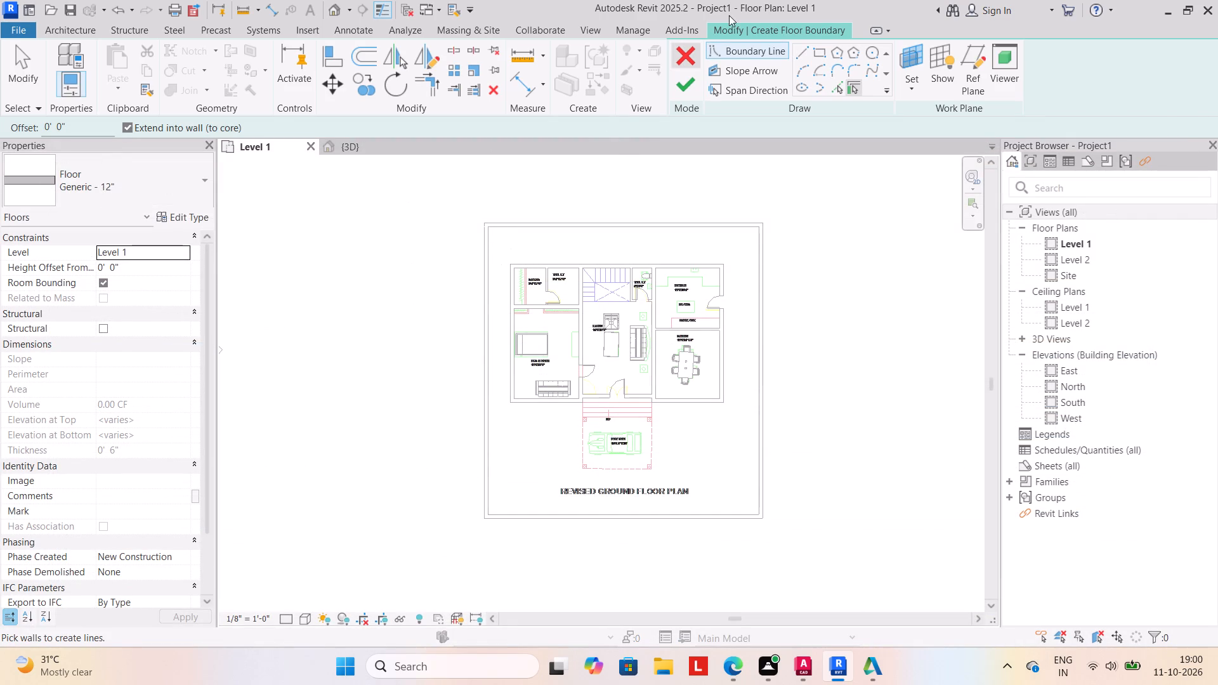
Sketch the floor boundary as a rectangle between opposite outer corners of the boundary wall and finish the floor.
click(815, 50)
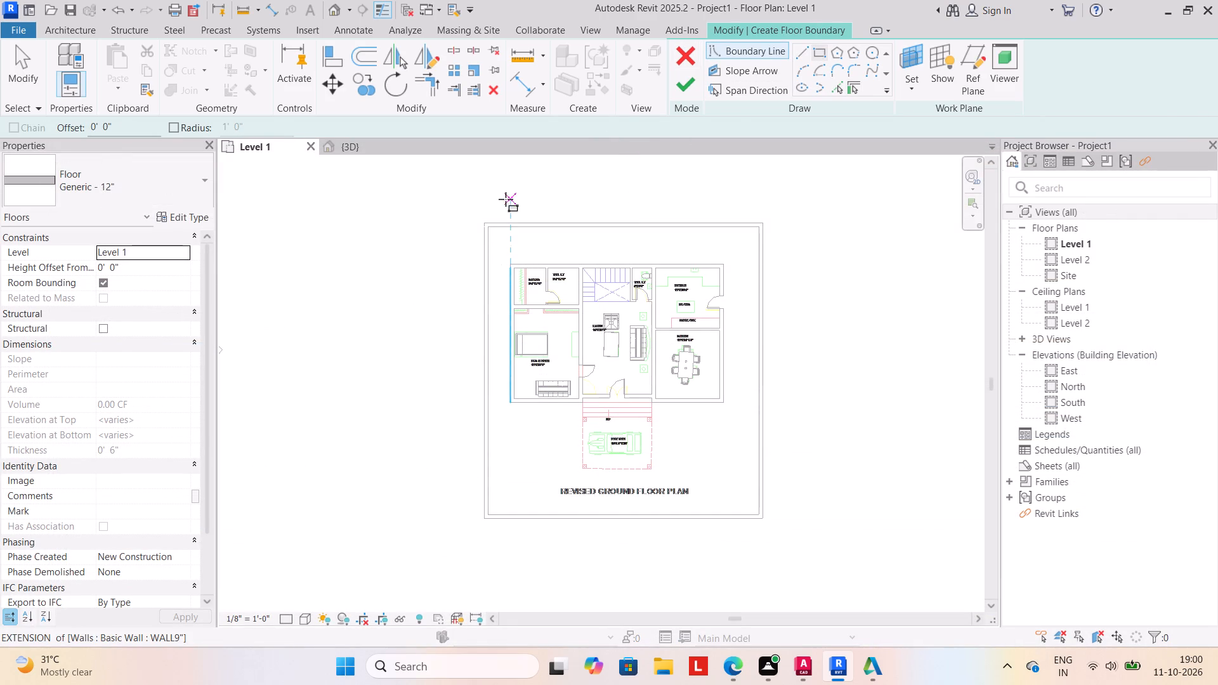
scroll(500, 229, up, 4)
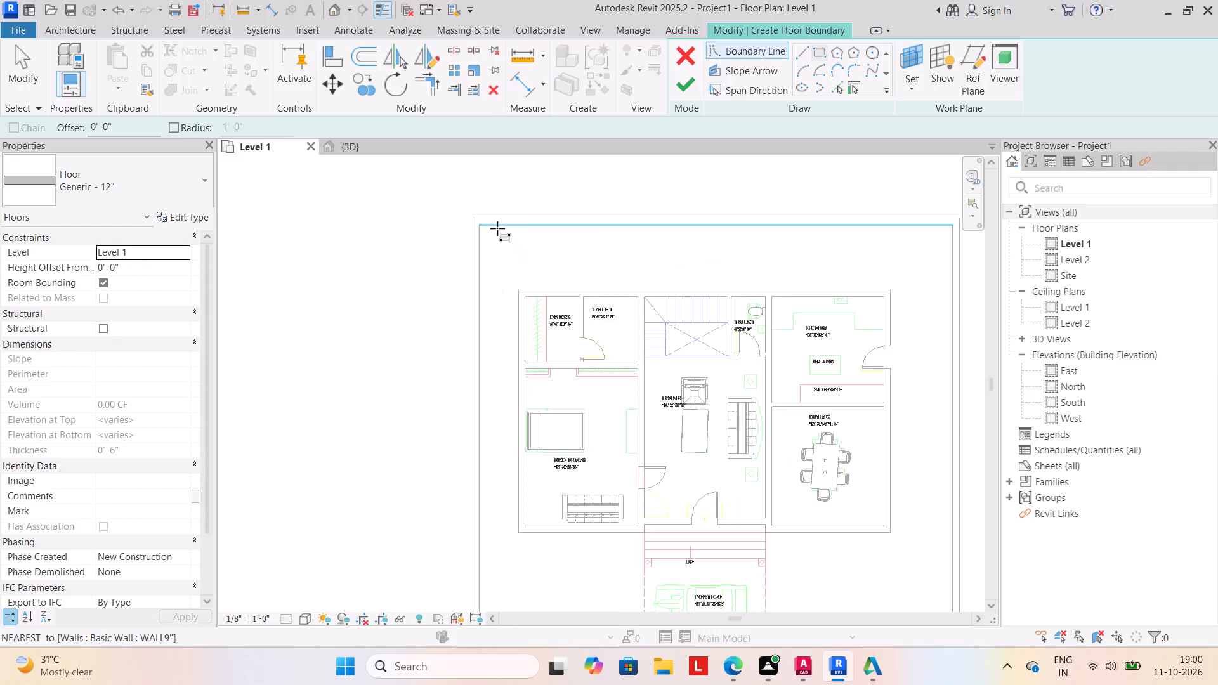
drag(471, 217, 481, 229)
middle_drag(641, 440, 565, 289)
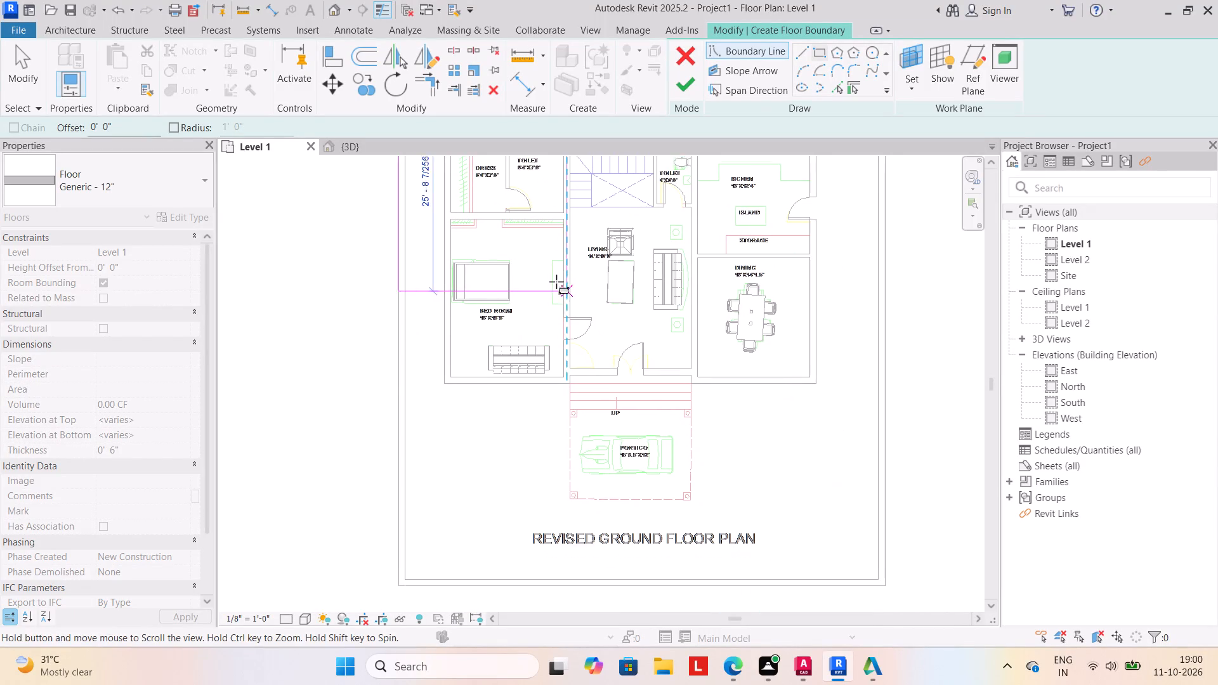
scroll(882, 590, up, 3)
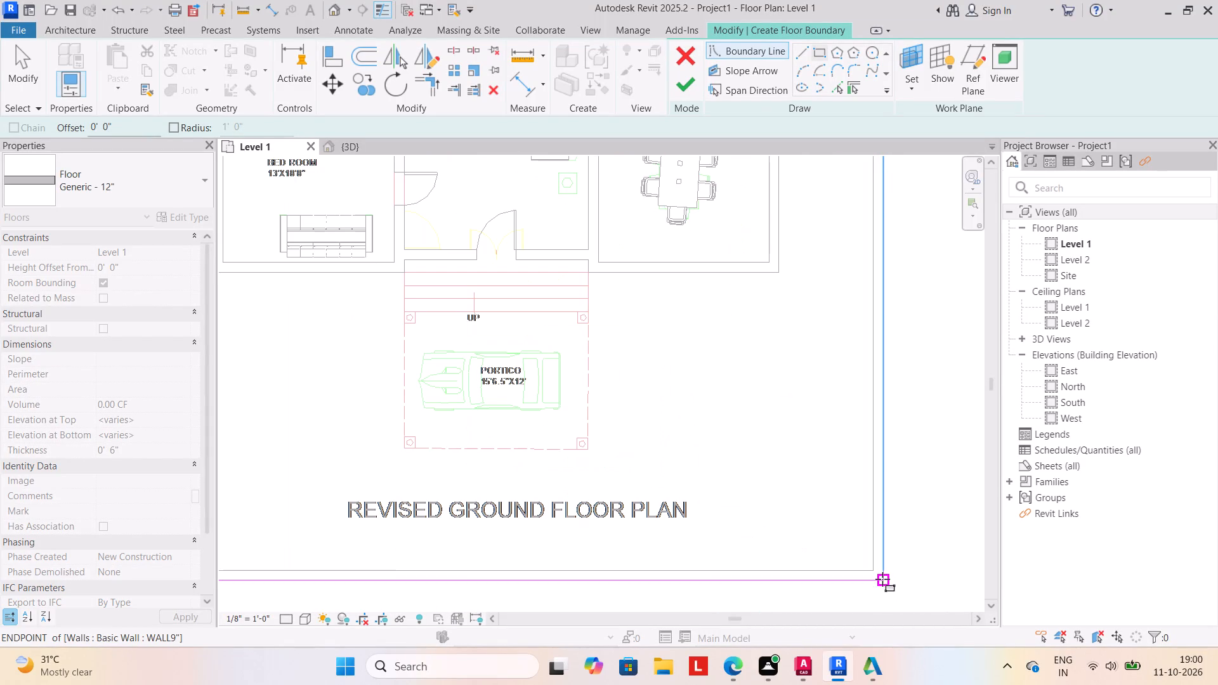
click(887, 582)
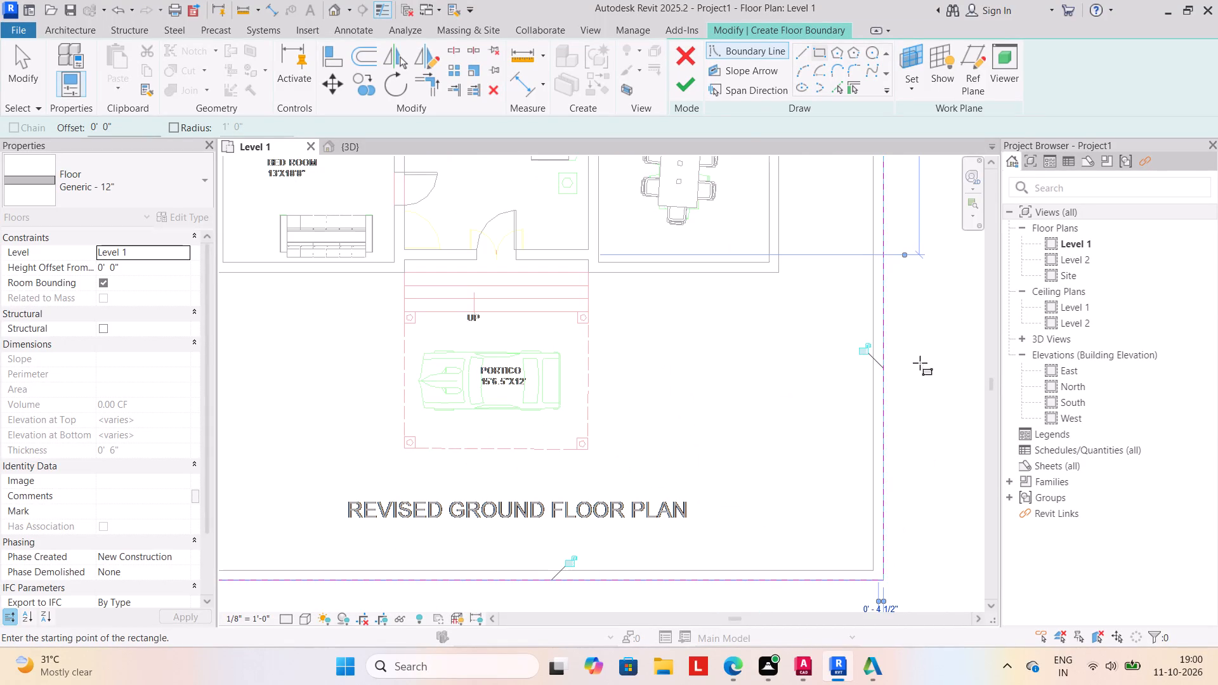
click(681, 95)
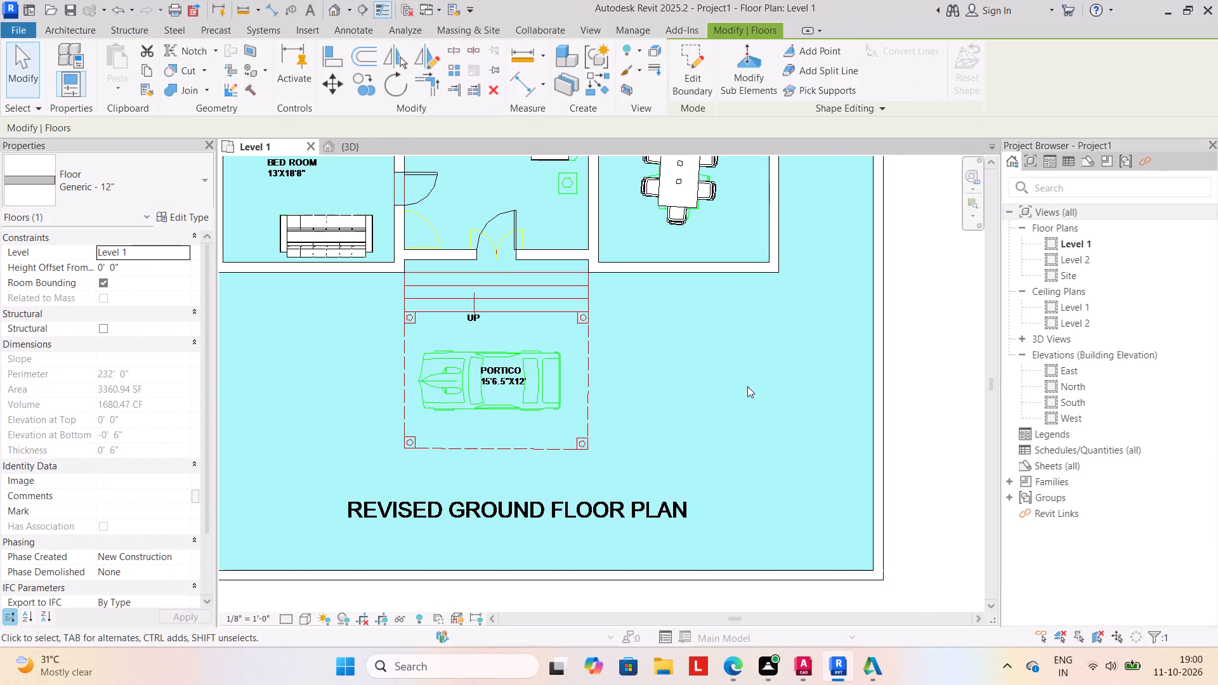
click(747, 386)
scroll(747, 401, down, 5)
Split the front boundary wall at both sides of the portico in the 3D view, deleting the inner segment to form an entrance gap.
click(356, 149)
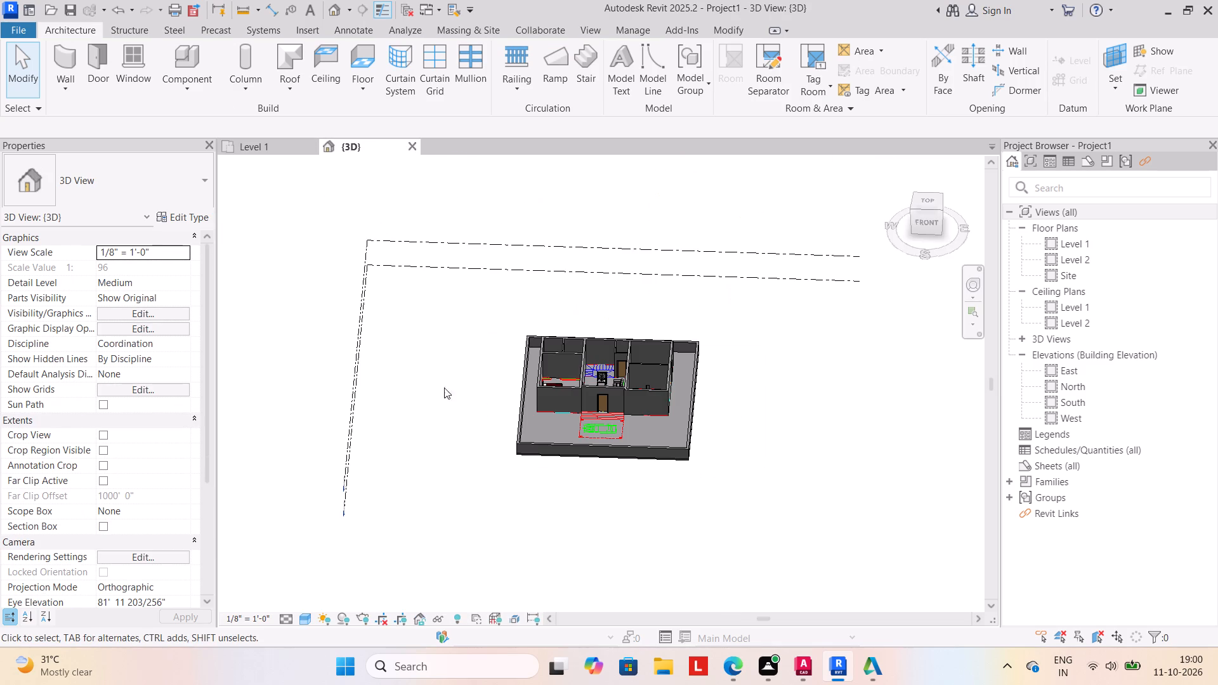
shift+middle_drag(610, 544, 631, 476)
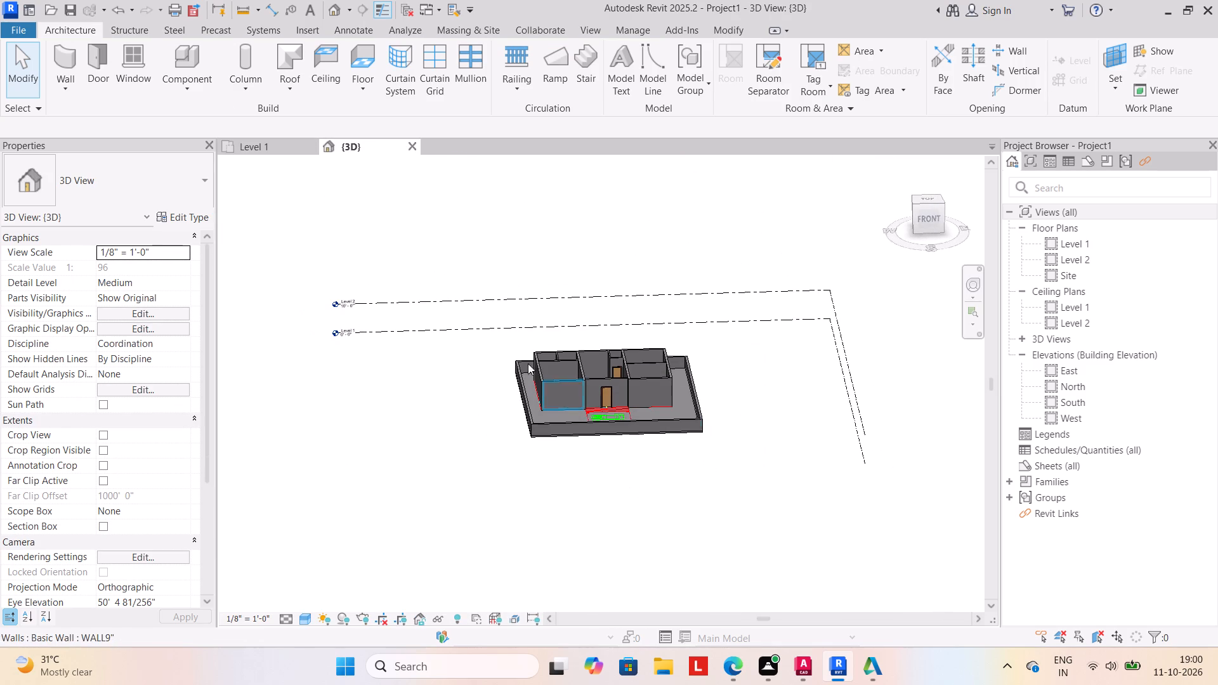
click(729, 29)
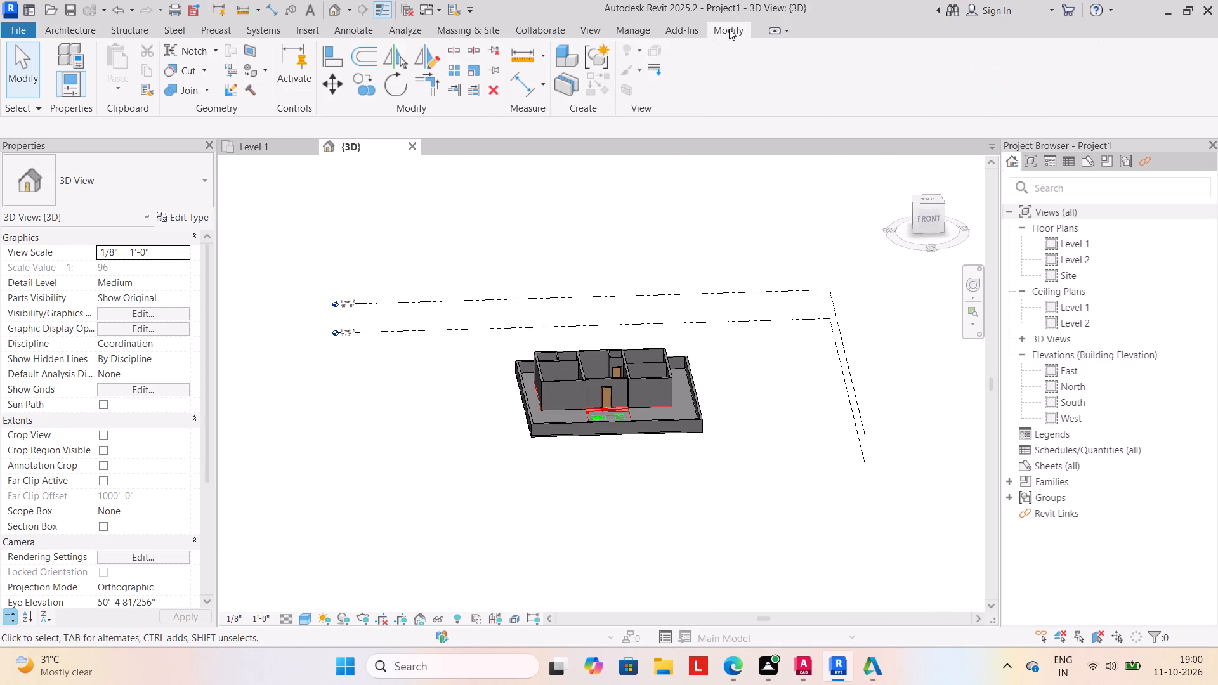
click(450, 46)
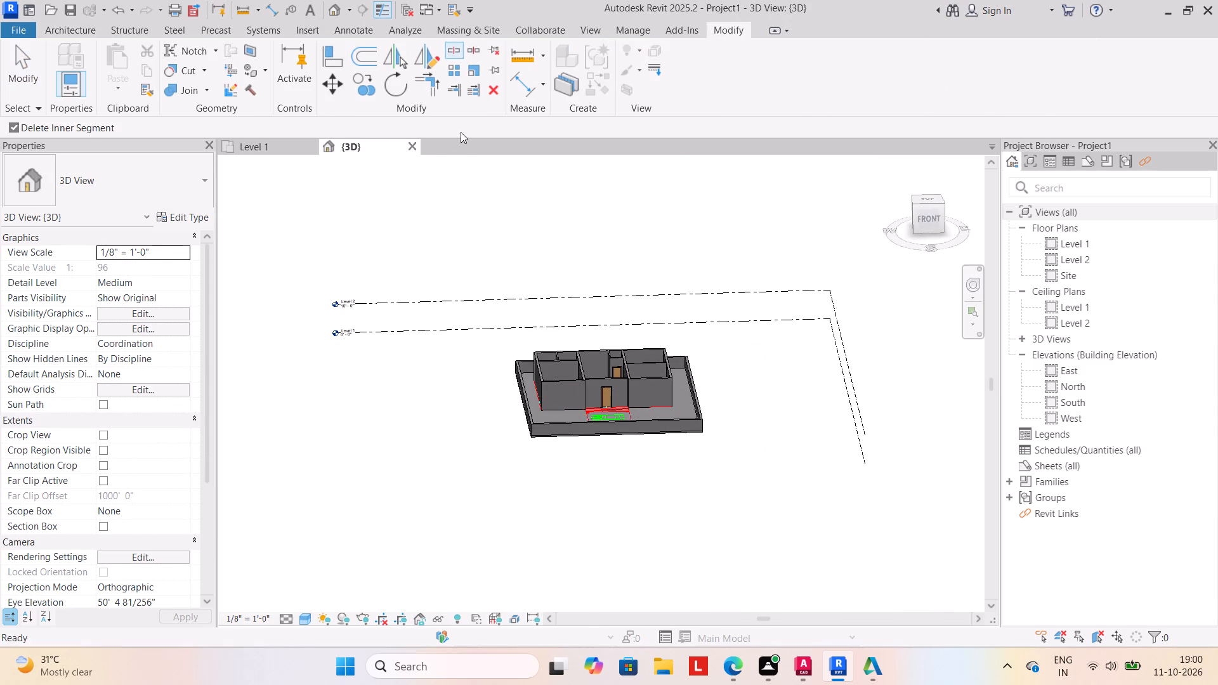
scroll(617, 423, up, 3)
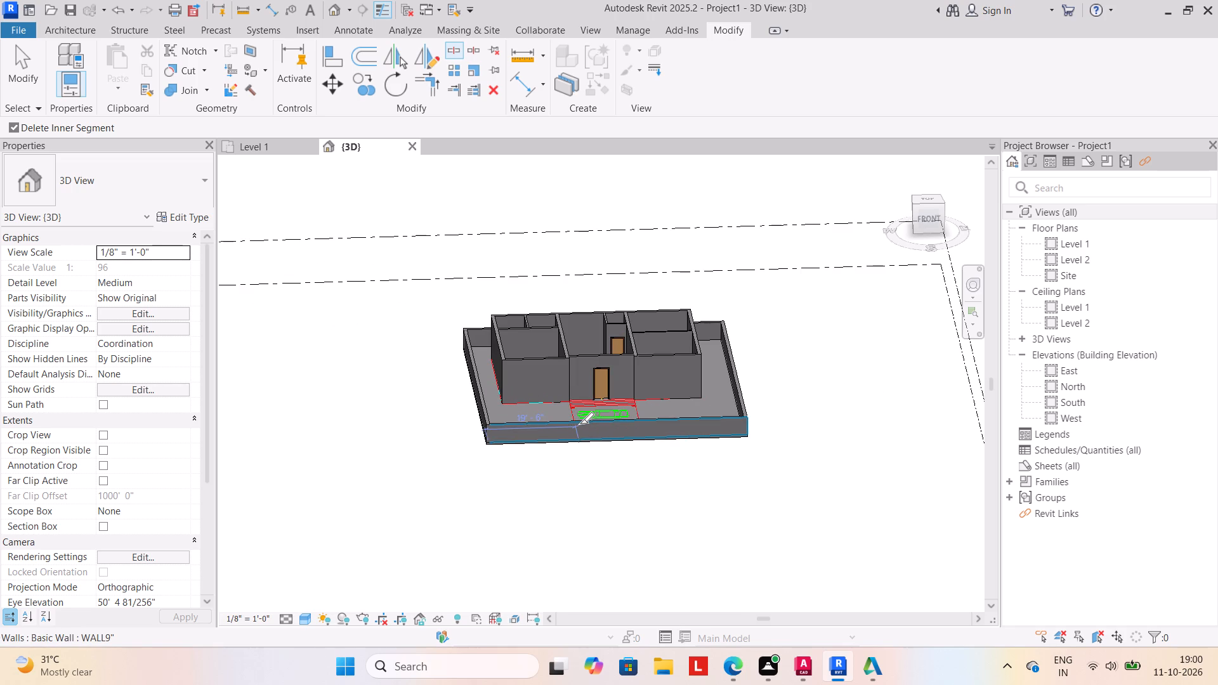
click(580, 424)
click(646, 421)
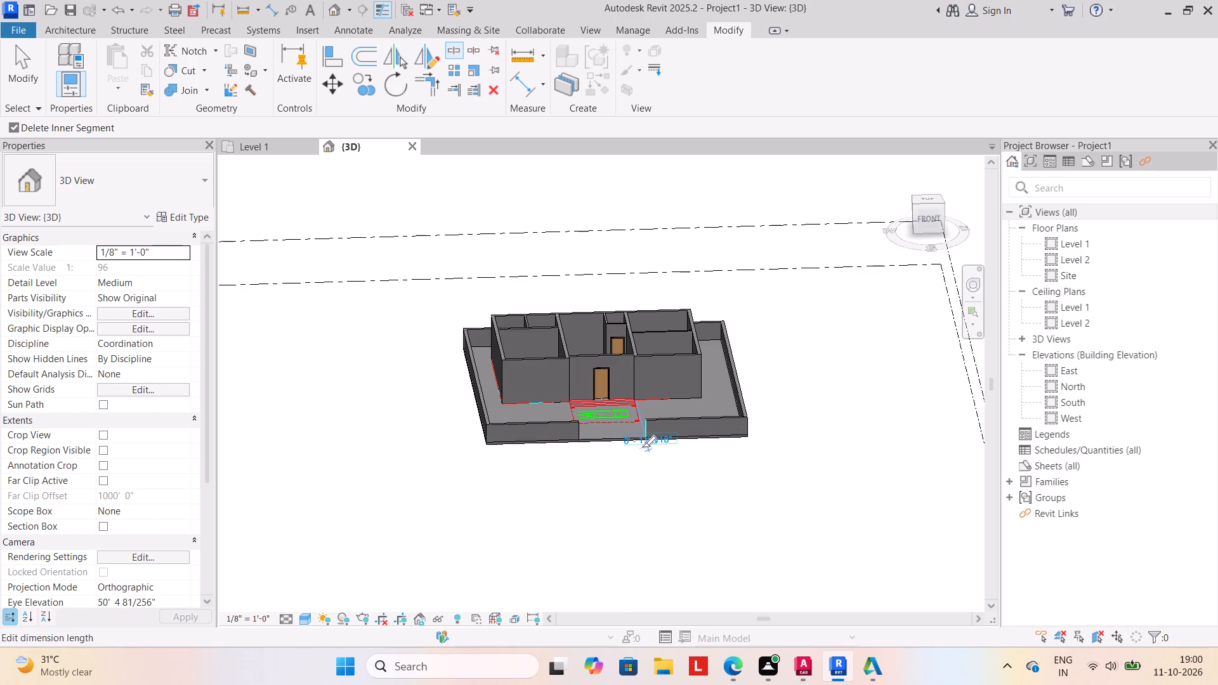
key(Escape)
key(Escape)
key(Escape)
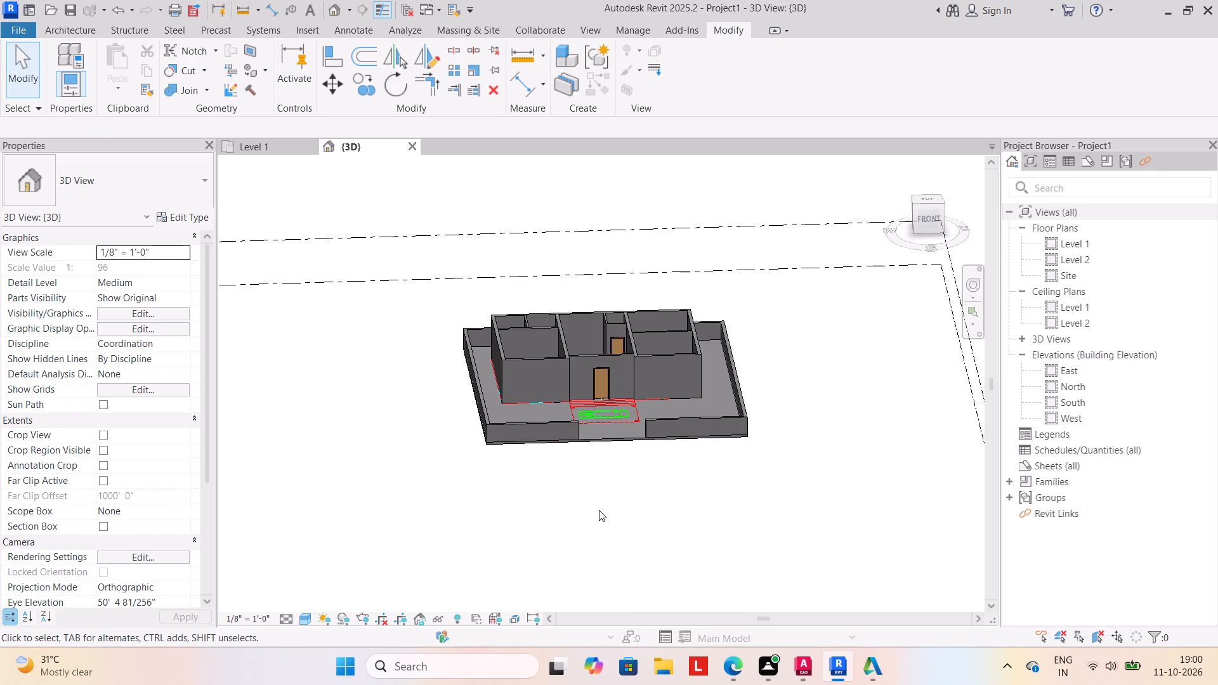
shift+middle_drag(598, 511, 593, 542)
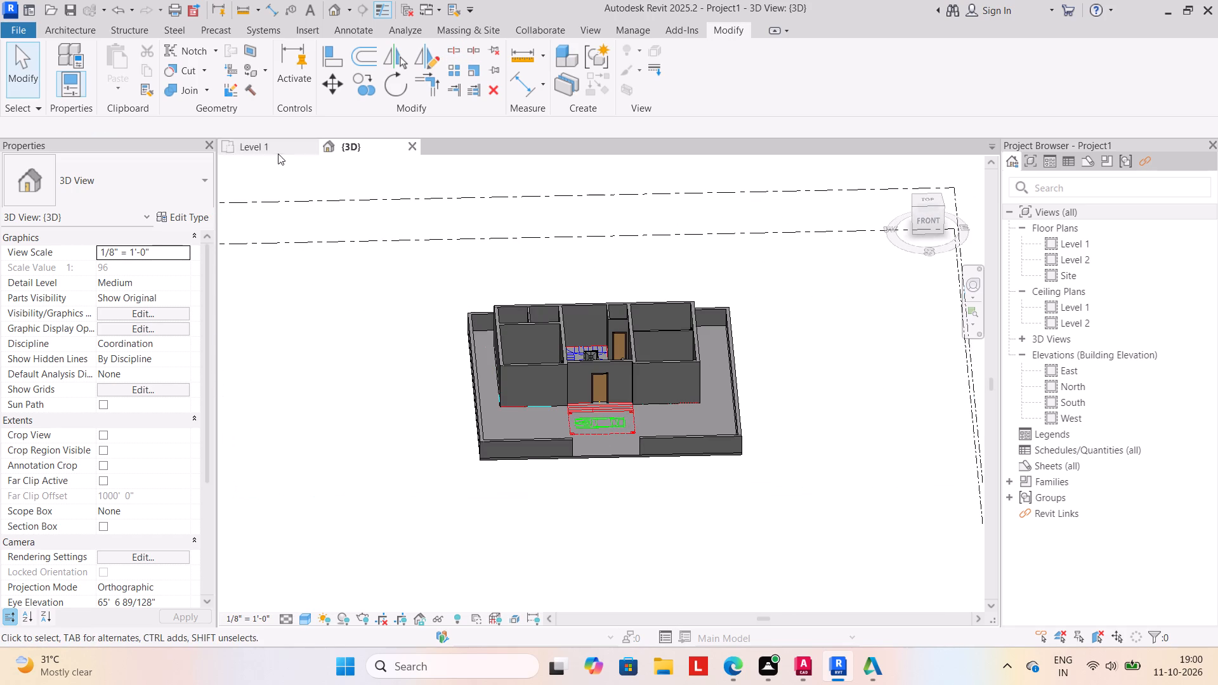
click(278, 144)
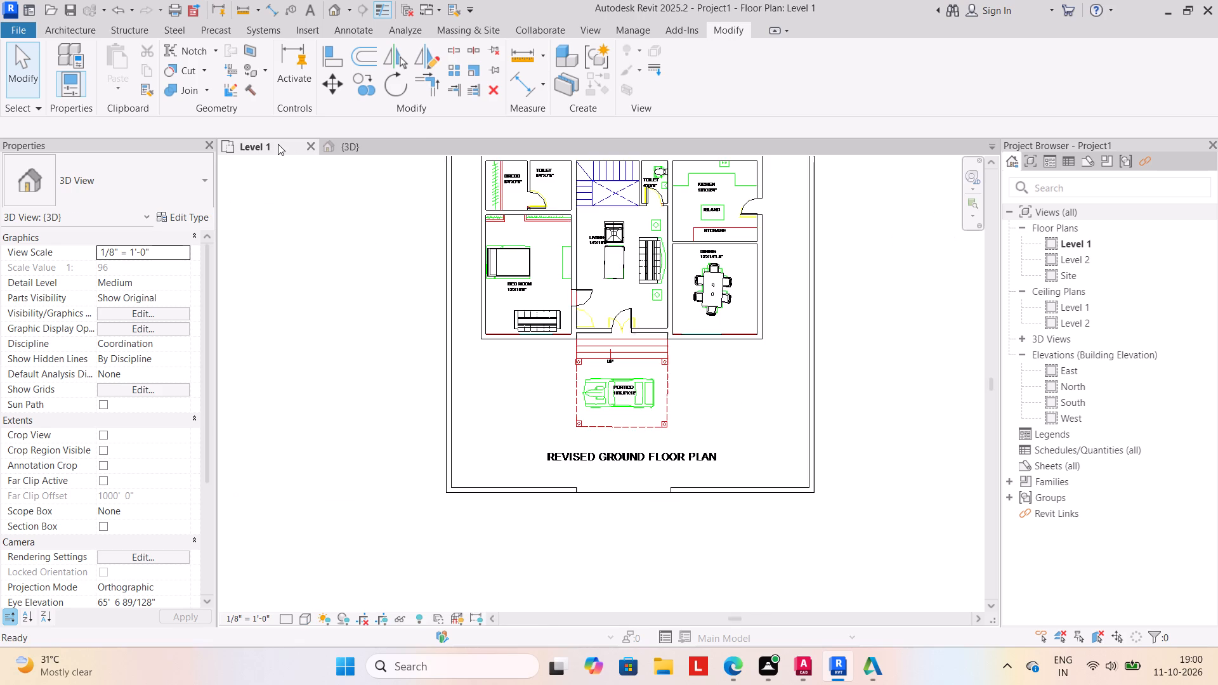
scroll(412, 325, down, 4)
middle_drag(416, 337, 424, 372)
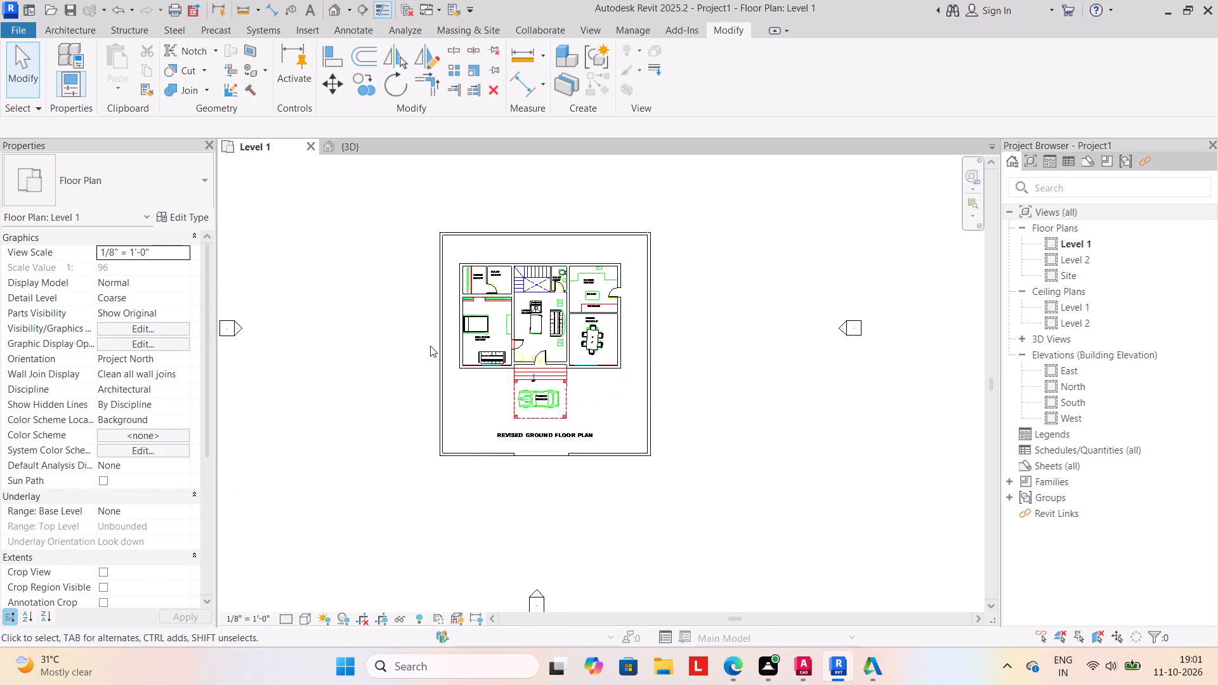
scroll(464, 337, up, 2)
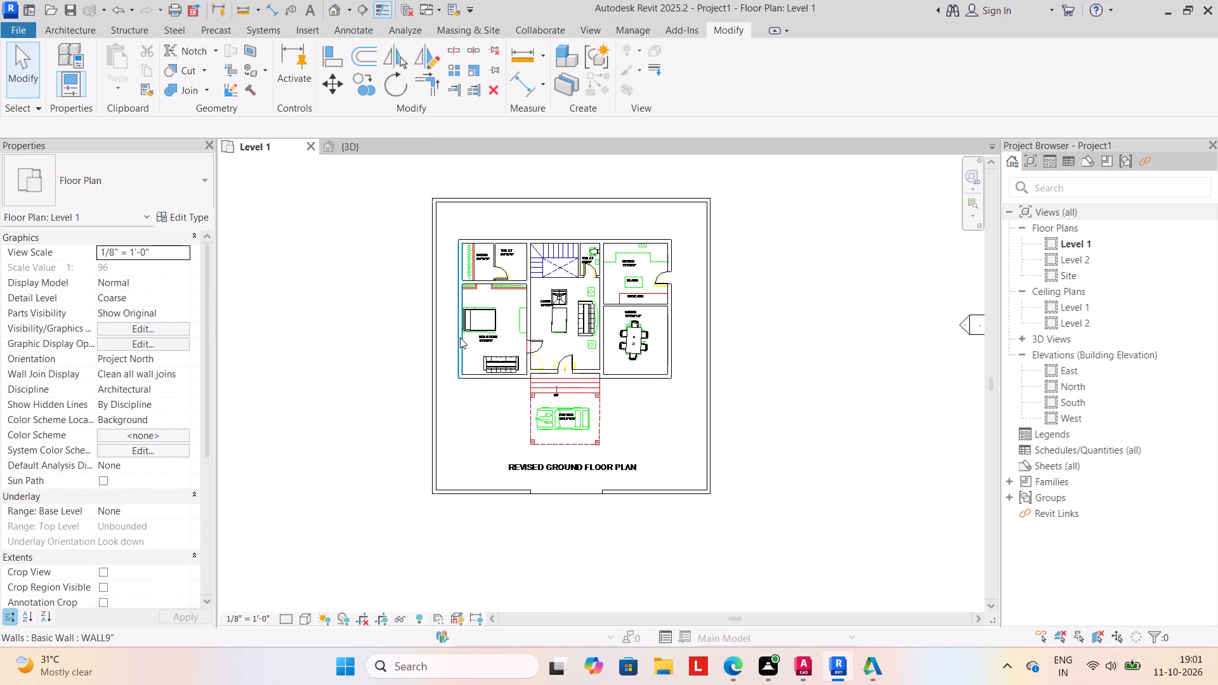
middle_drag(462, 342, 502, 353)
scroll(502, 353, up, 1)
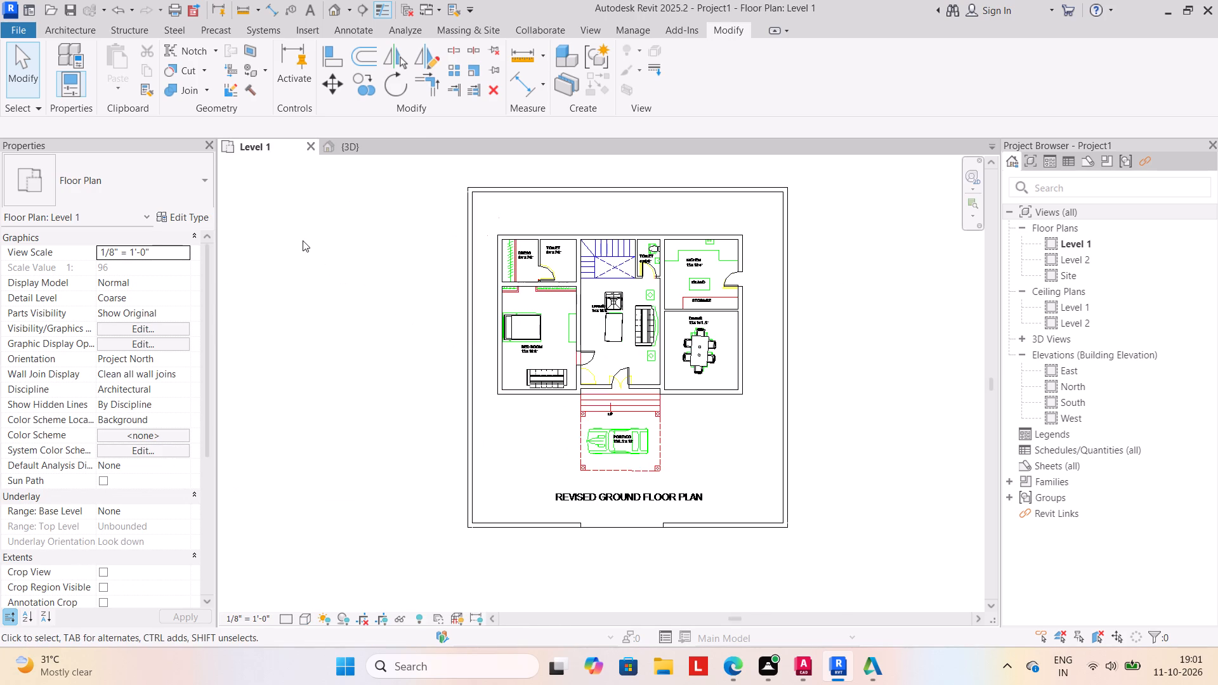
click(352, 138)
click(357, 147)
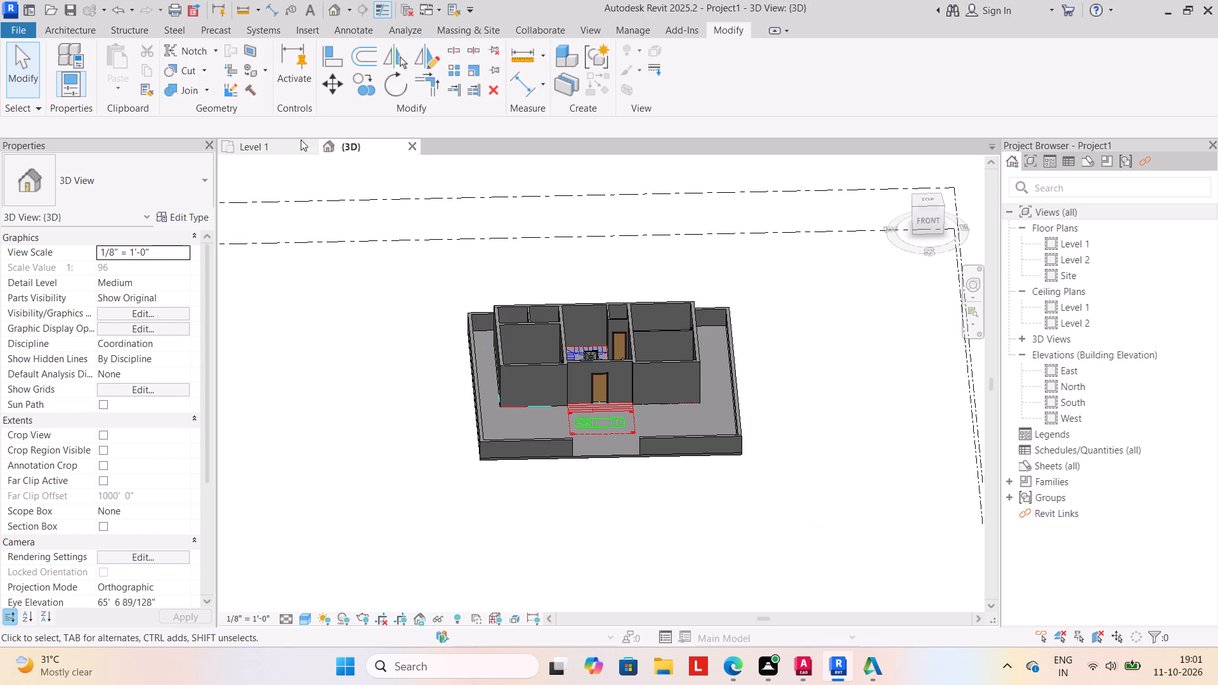
Start a flat roof by footprint on Level 2 with no defined slope, and set the Generic - 12" type's structure layer thickness to 6".
click(265, 140)
scroll(398, 237, down, 1)
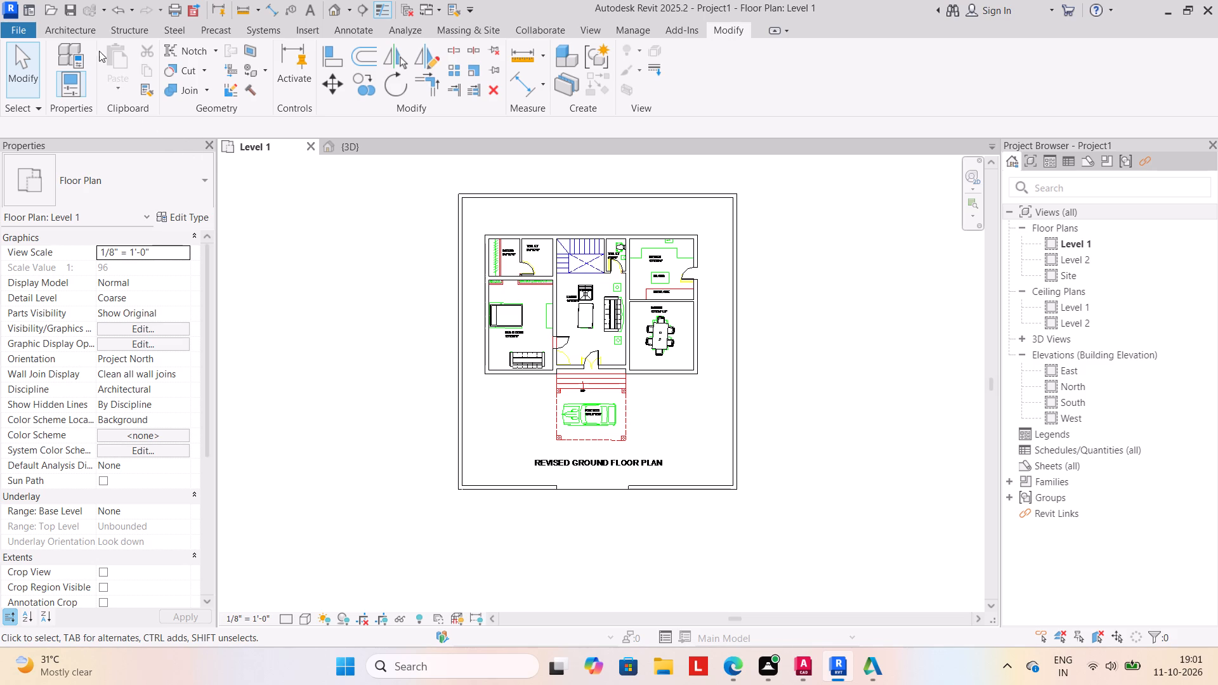
click(86, 32)
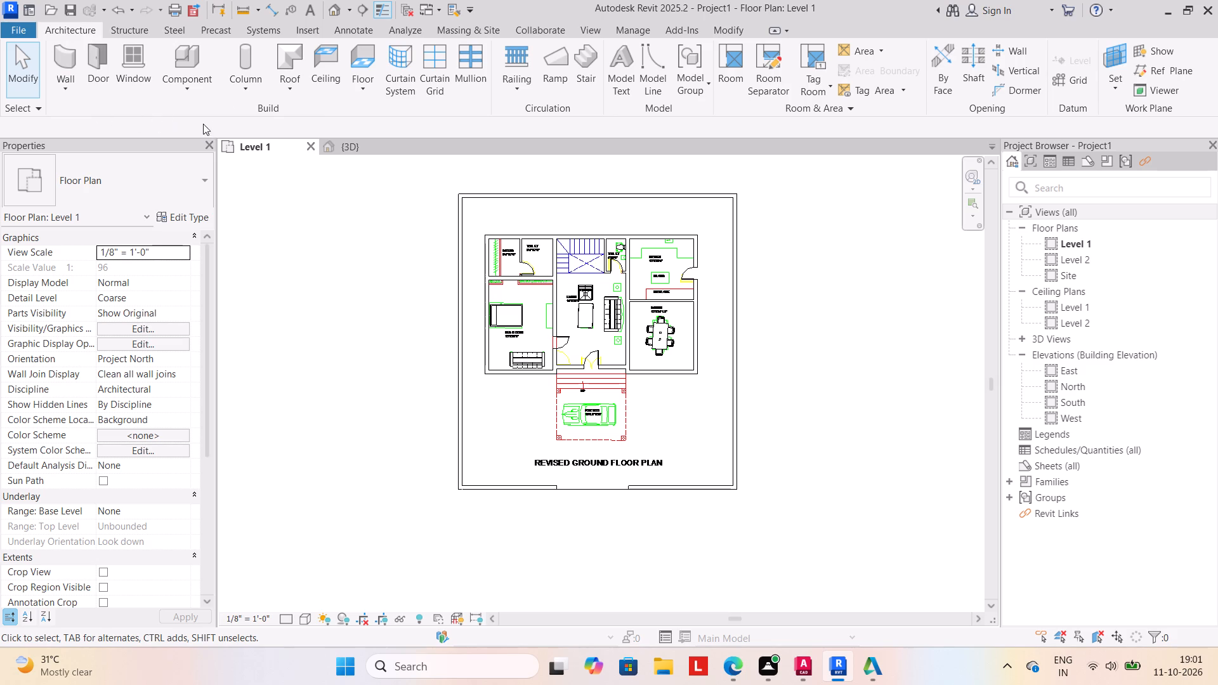
click(283, 92)
click(308, 114)
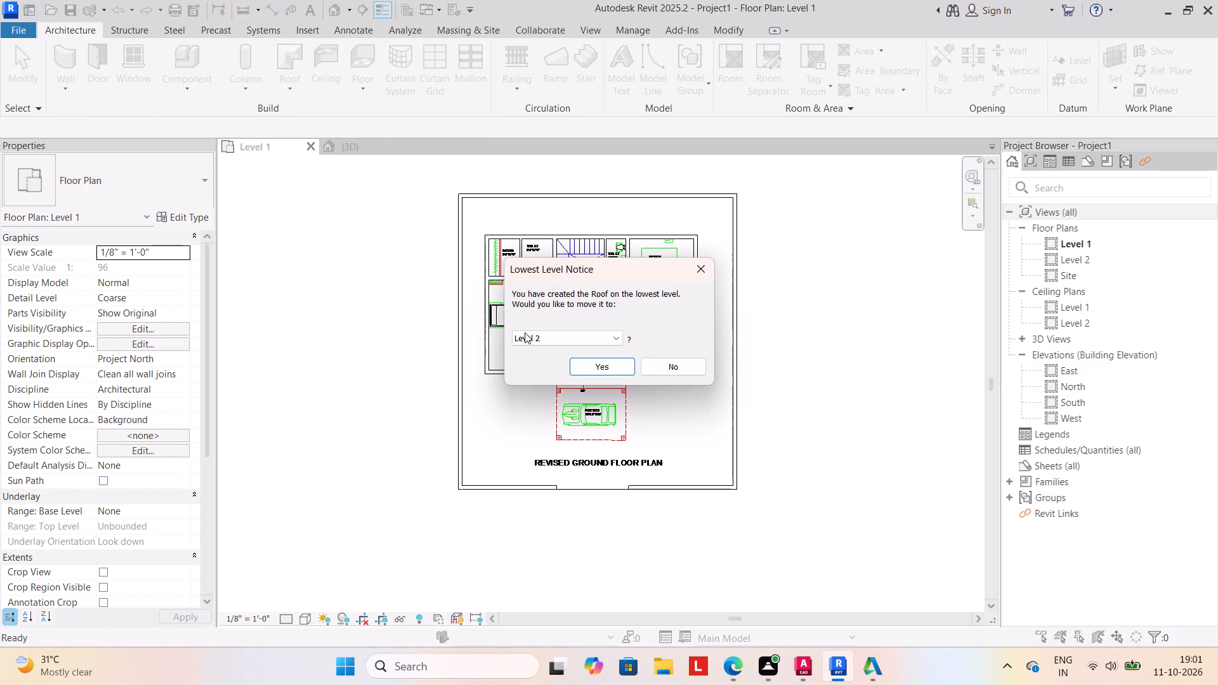
click(588, 364)
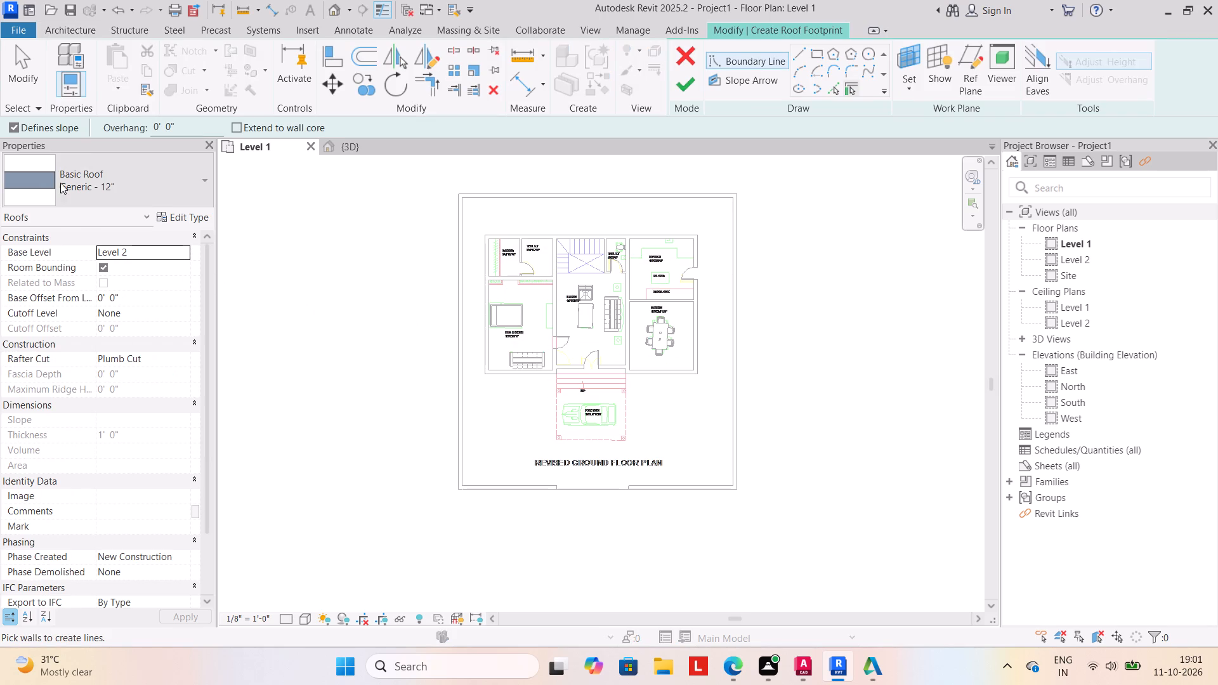
click(12, 127)
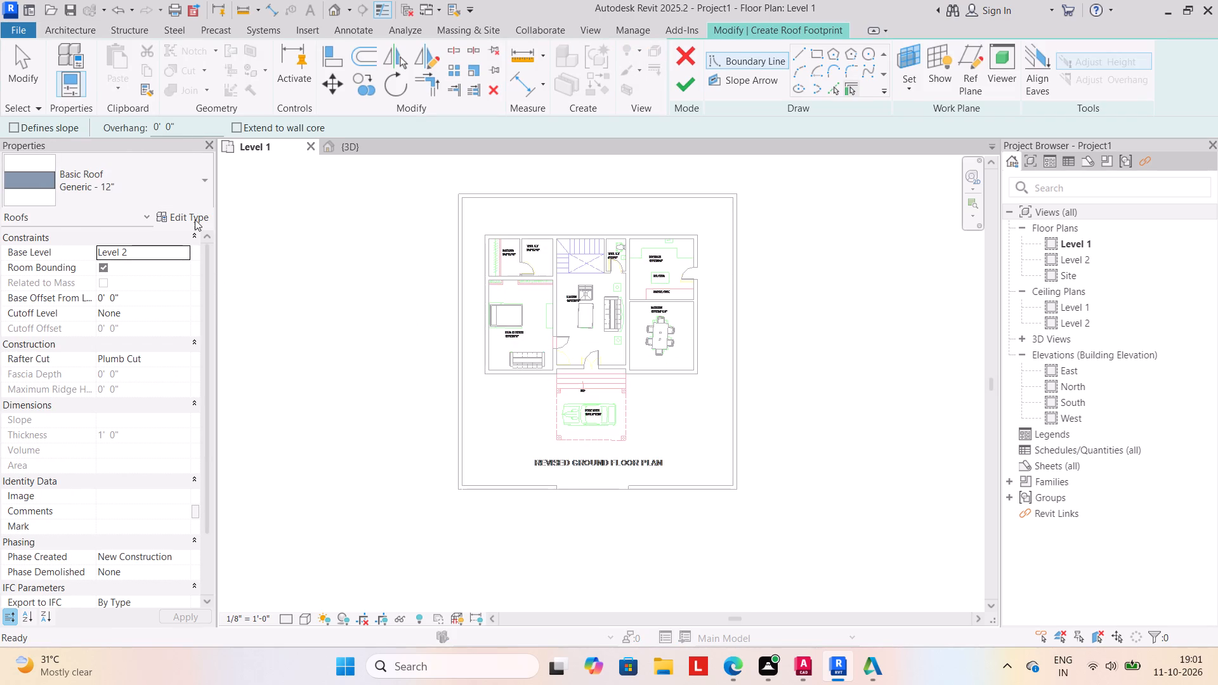
click(195, 221)
click(724, 304)
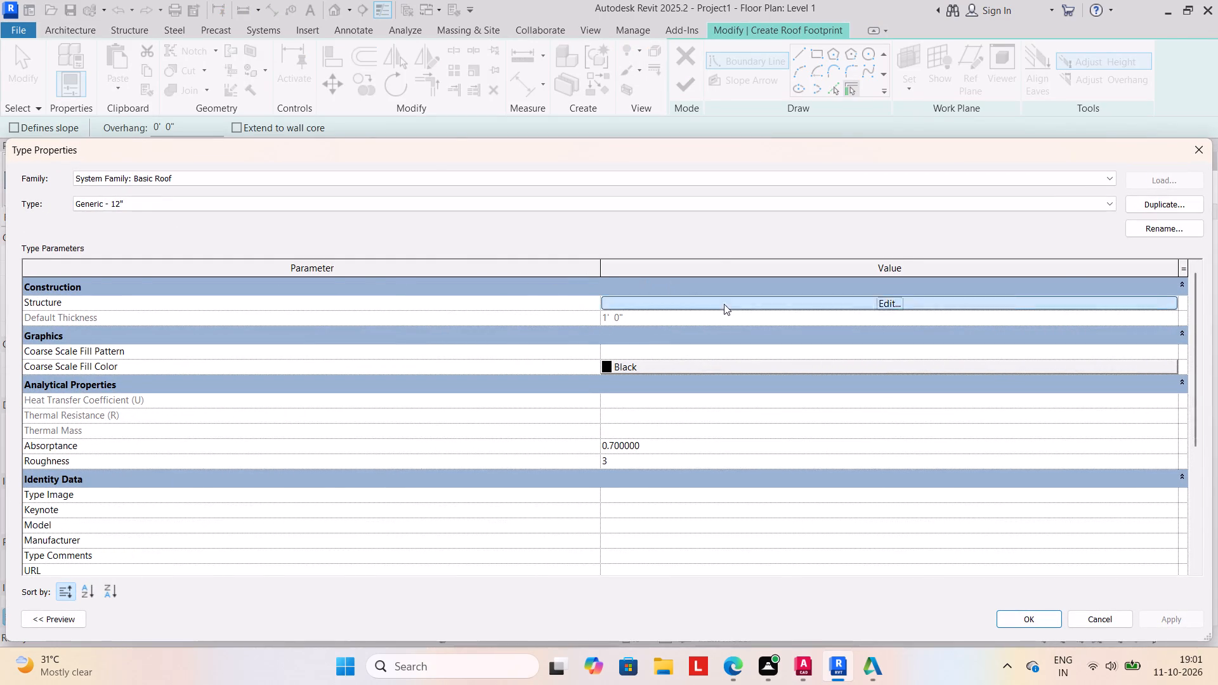
click(639, 301)
text(6")
key(Return)
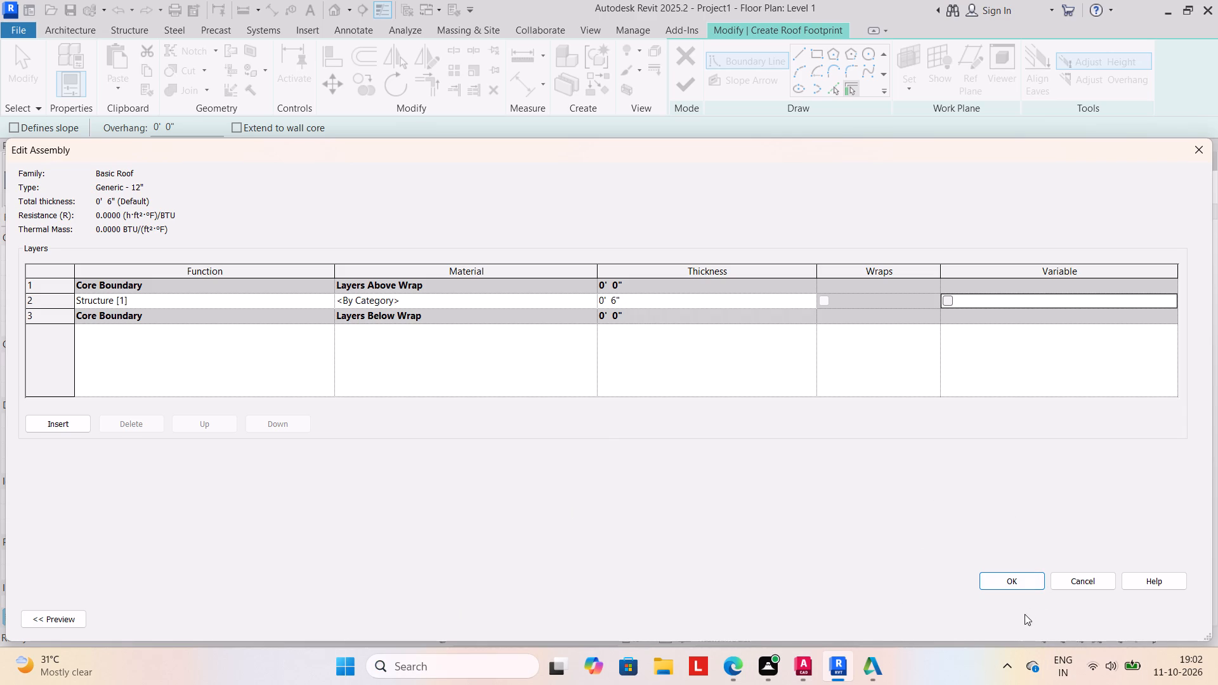
click(1016, 581)
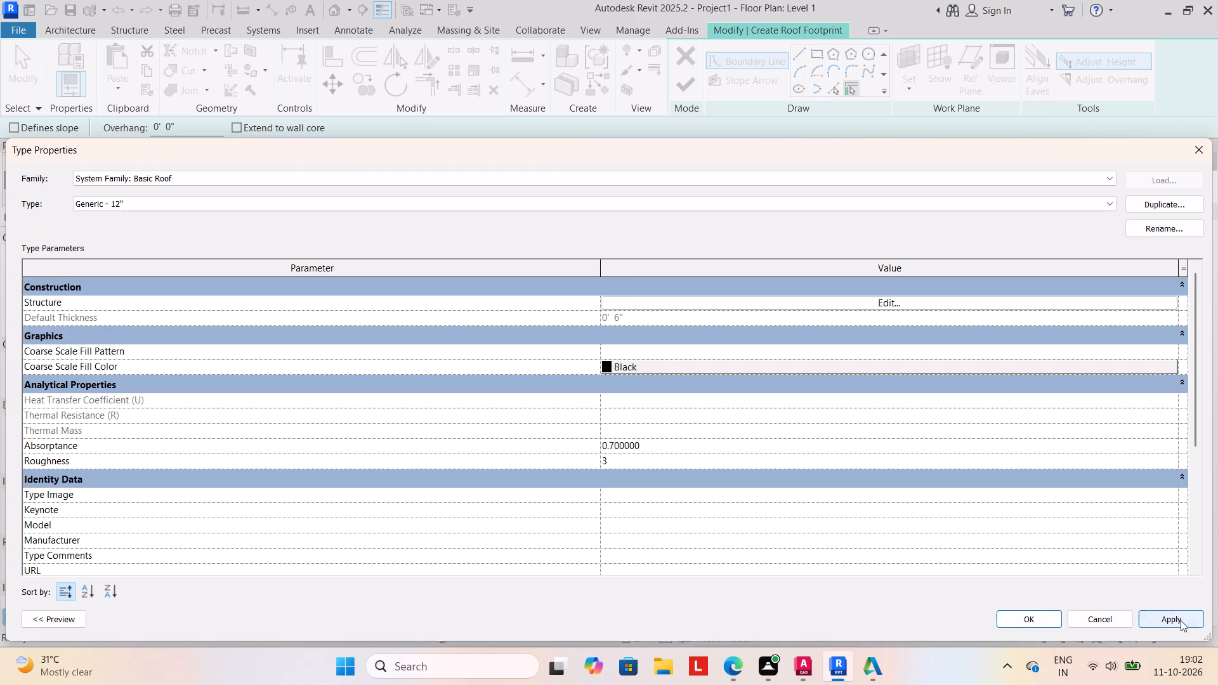
click(1181, 620)
click(1025, 623)
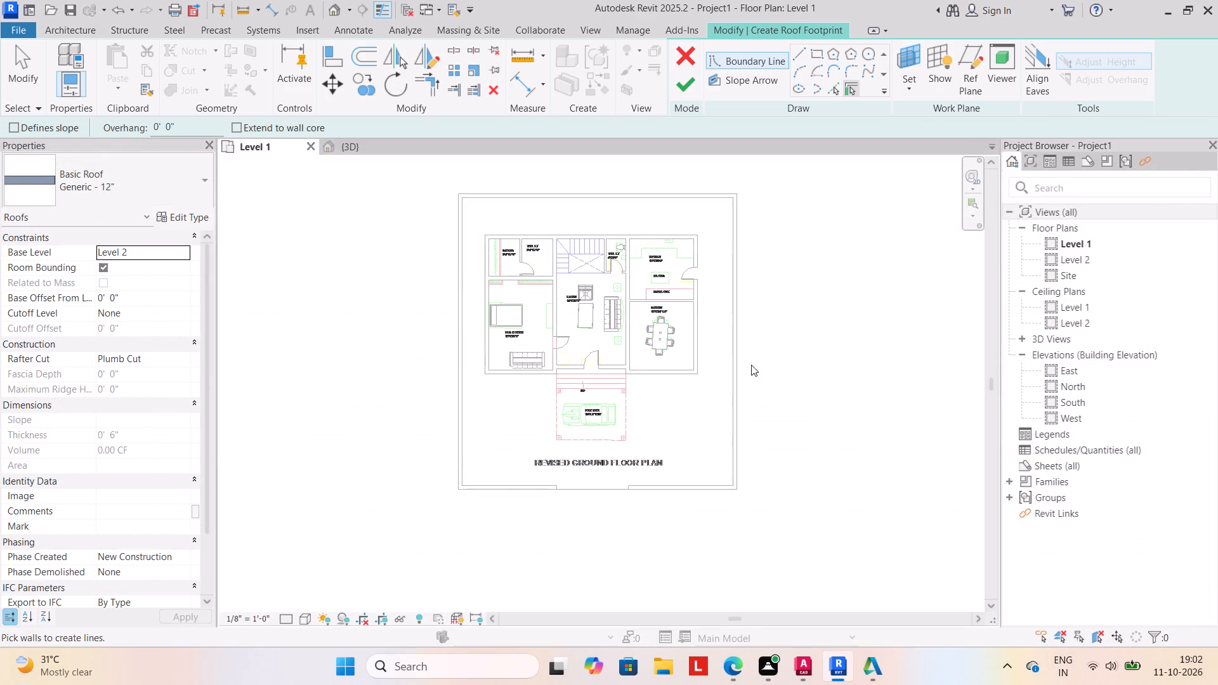
Sketch the roof boundary as a rectangle offset 2' outside the house's outer wall corners, finish the roof and check it in 3D.
click(813, 47)
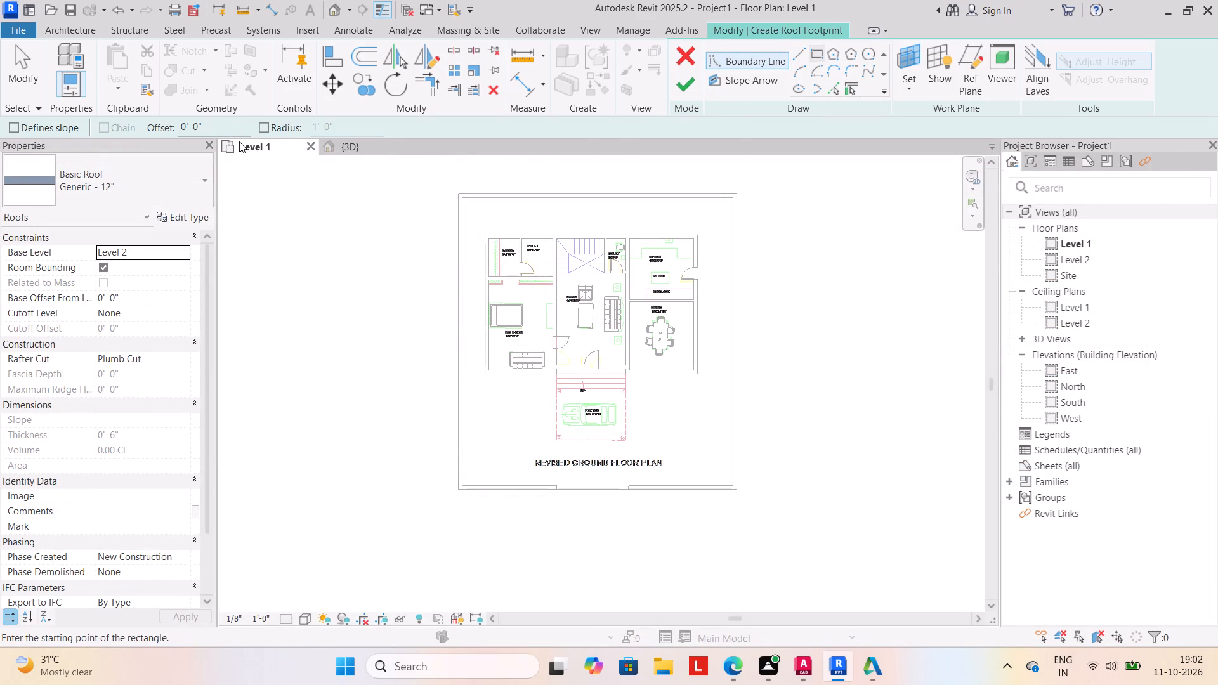
click(214, 126)
key(BackSpace)
key(BackSpace)
key(BackSpace)
key(BackSpace)
key(BackSpace)
key(BackSpace)
key(BackSpace)
key(BackSpace)
key(BackSpace)
text(2')
key(Return)
click(485, 233)
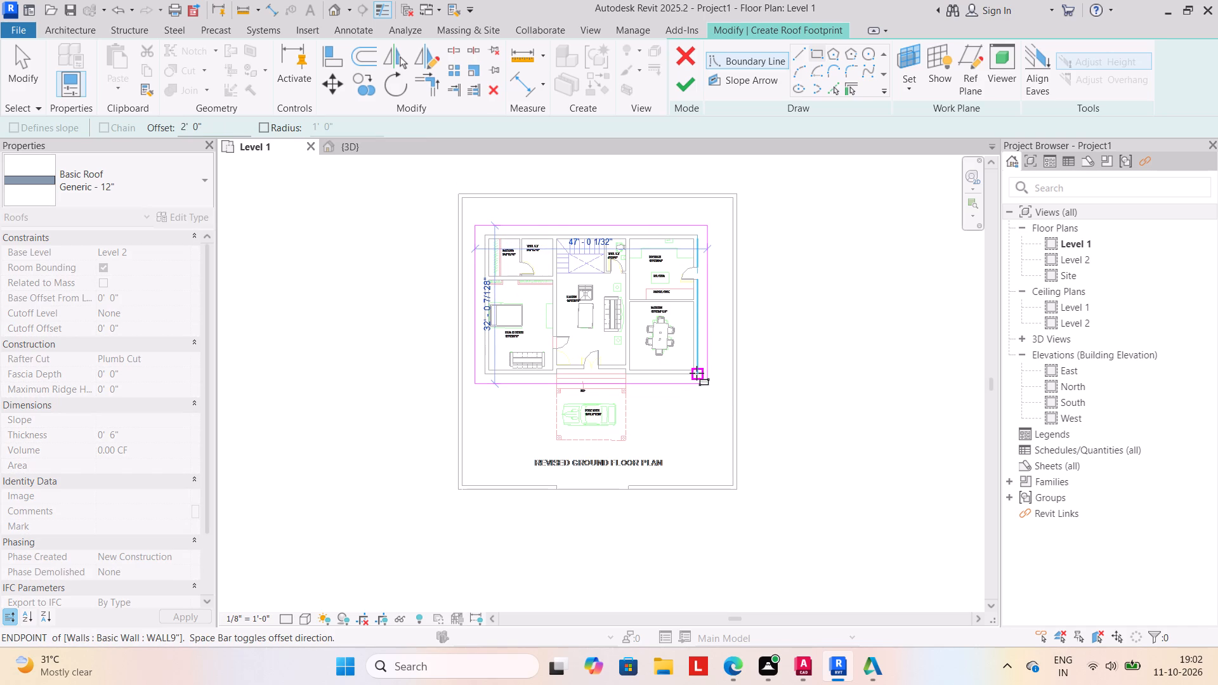
click(697, 370)
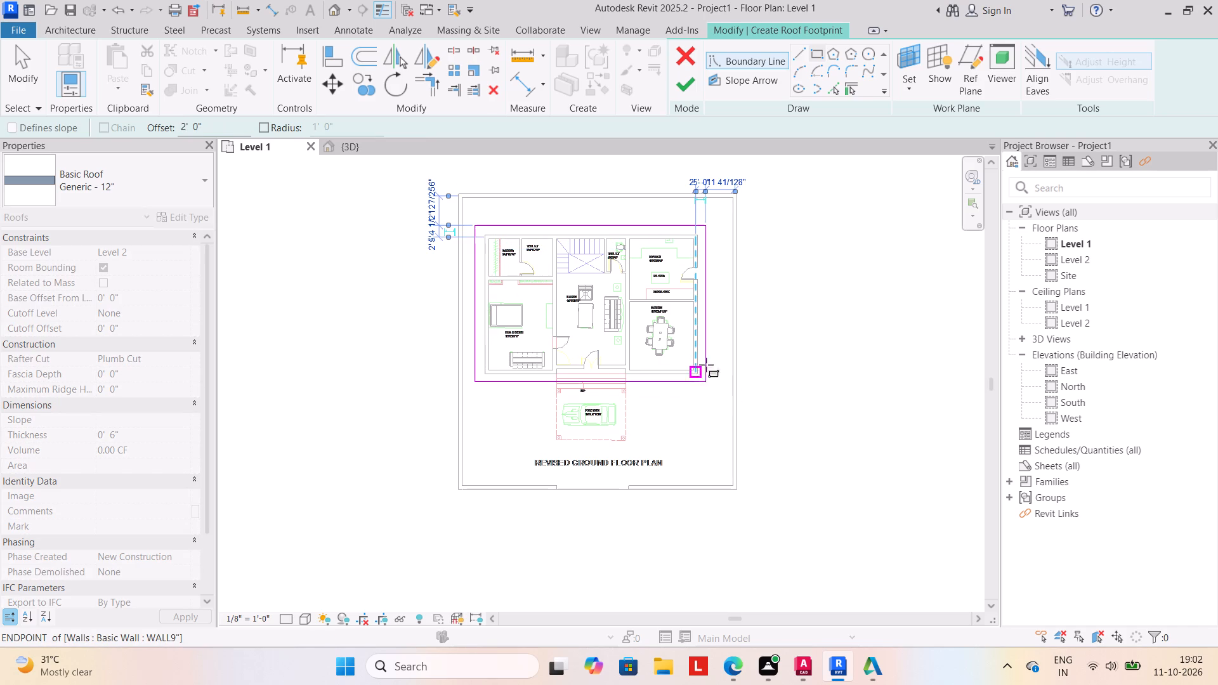
click(682, 82)
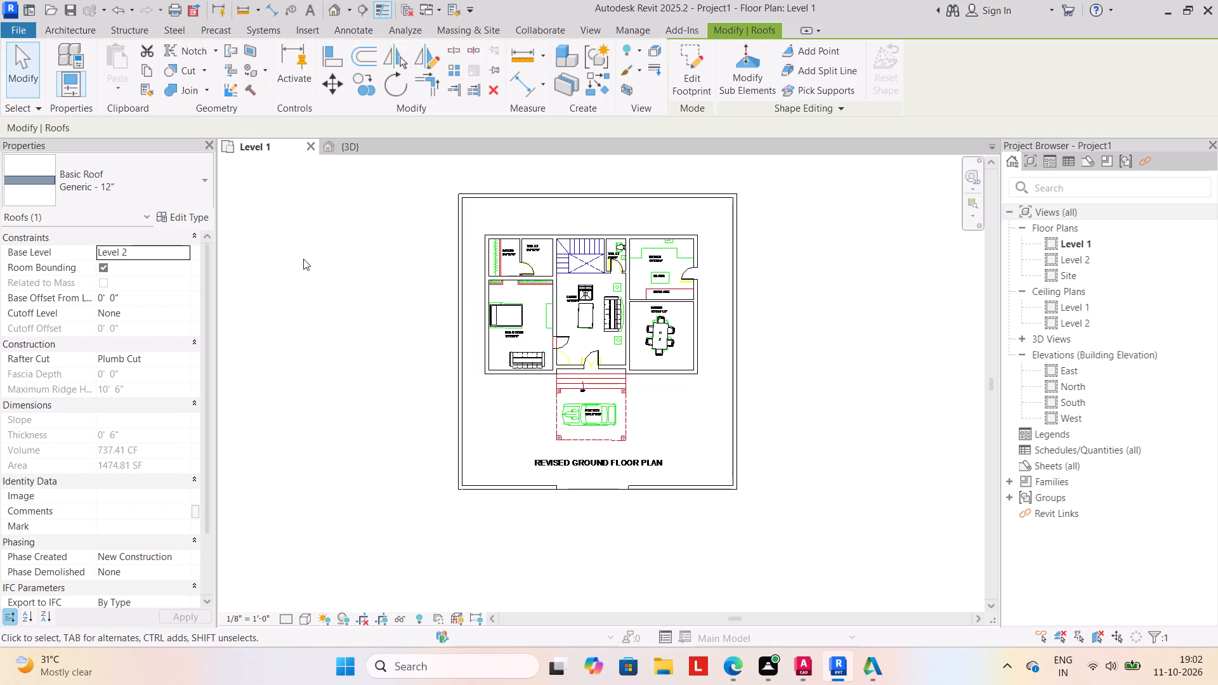
click(357, 147)
click(402, 473)
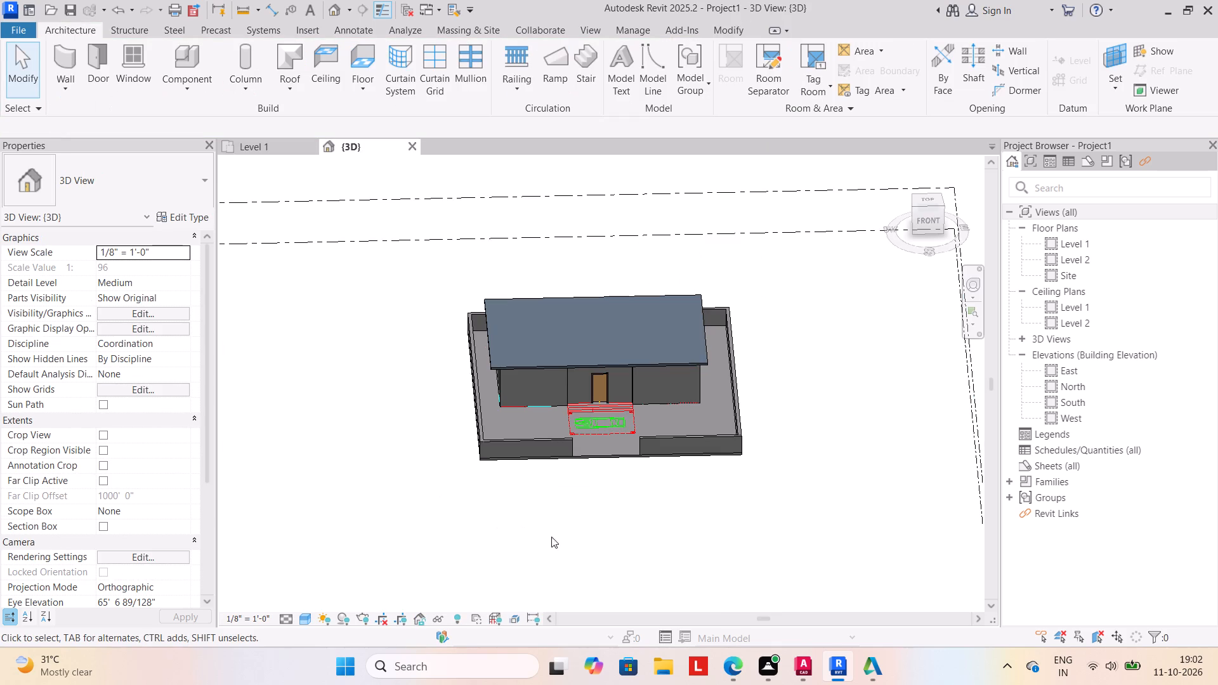
shift+middle_drag(586, 558, 588, 512)
shift+middle_drag(691, 530, 485, 526)
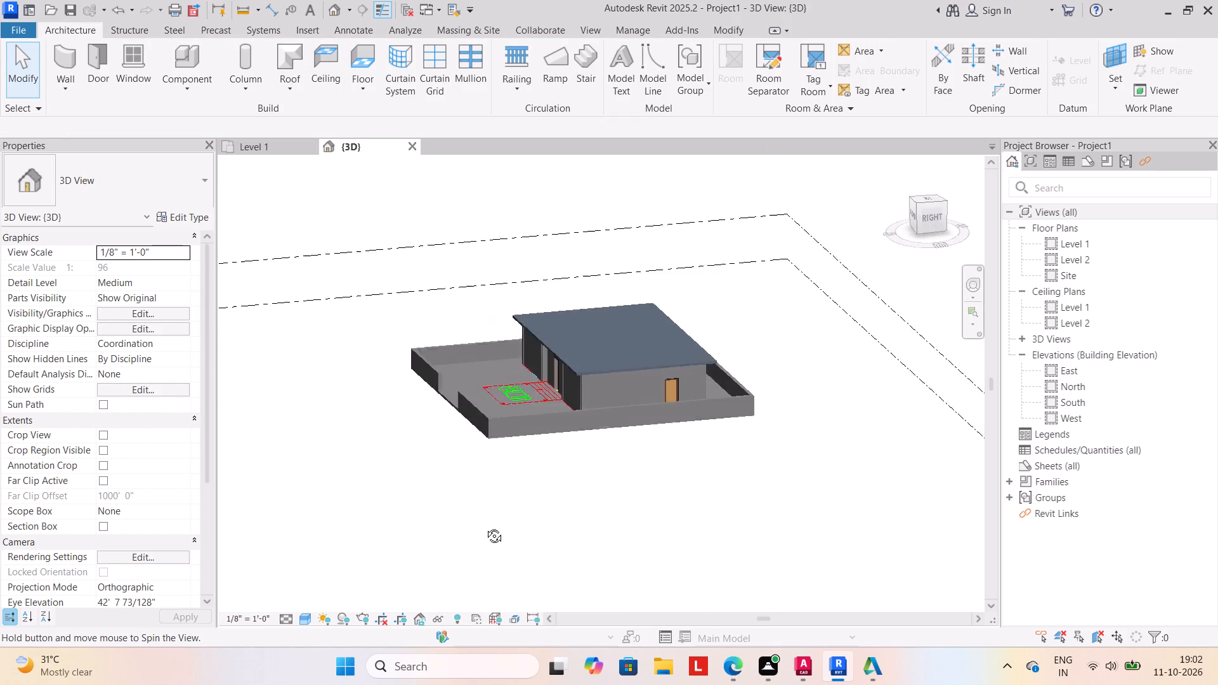
shift+middle_drag(485, 526, 627, 514)
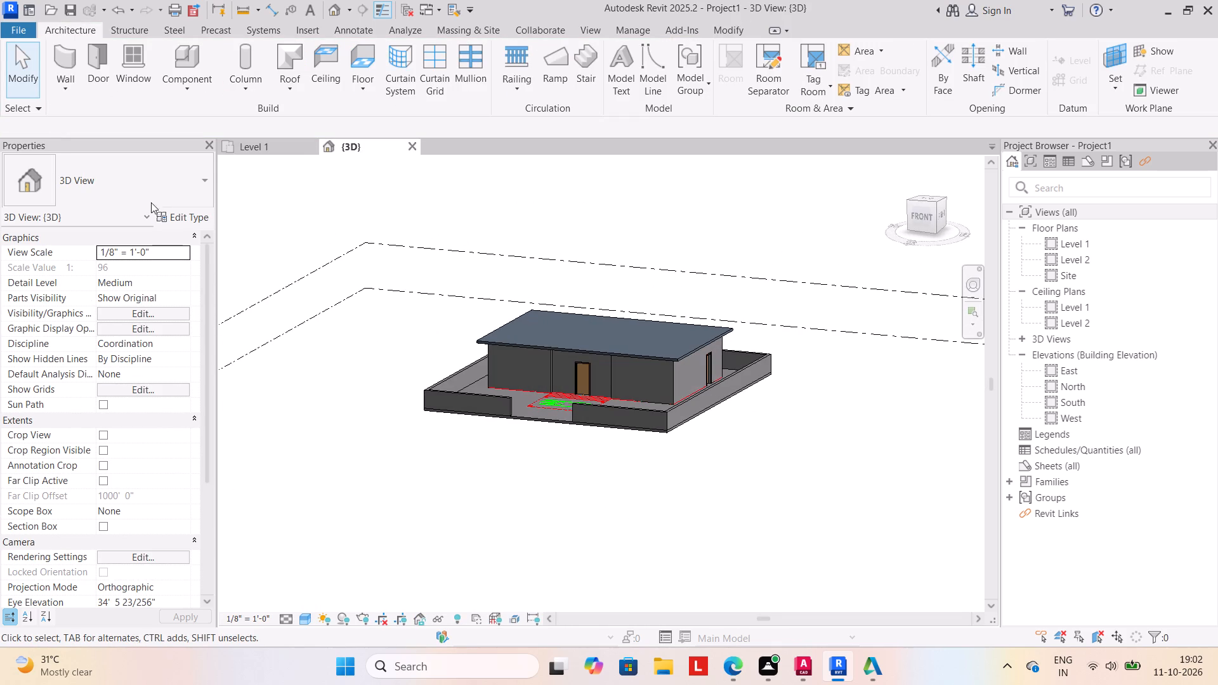
On Level 1, place a Fixed 16" x 24" window in the rear wall of the toilet beside the dressing room.
click(247, 147)
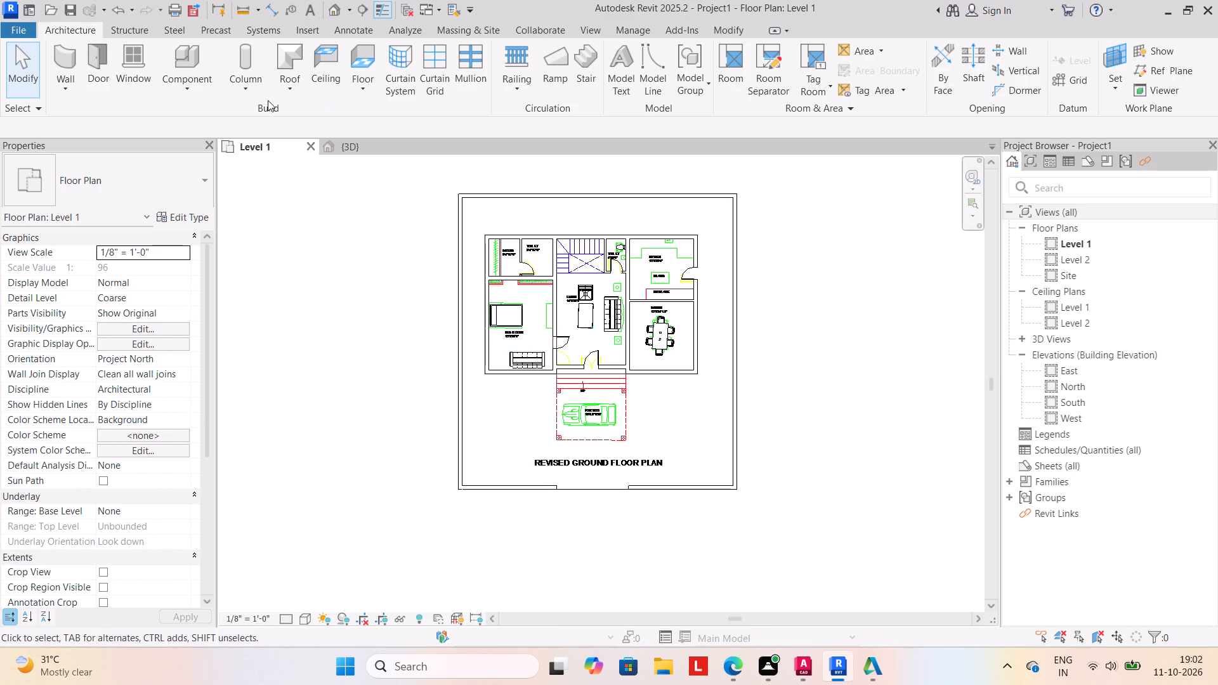
click(131, 64)
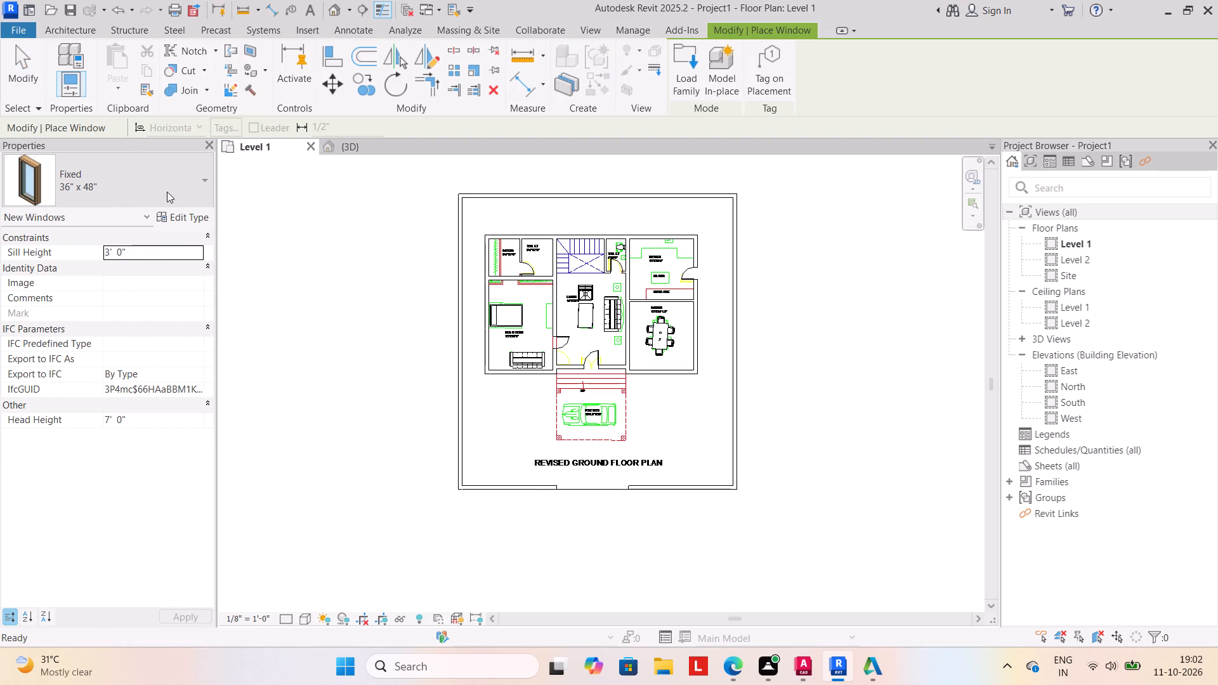
click(206, 180)
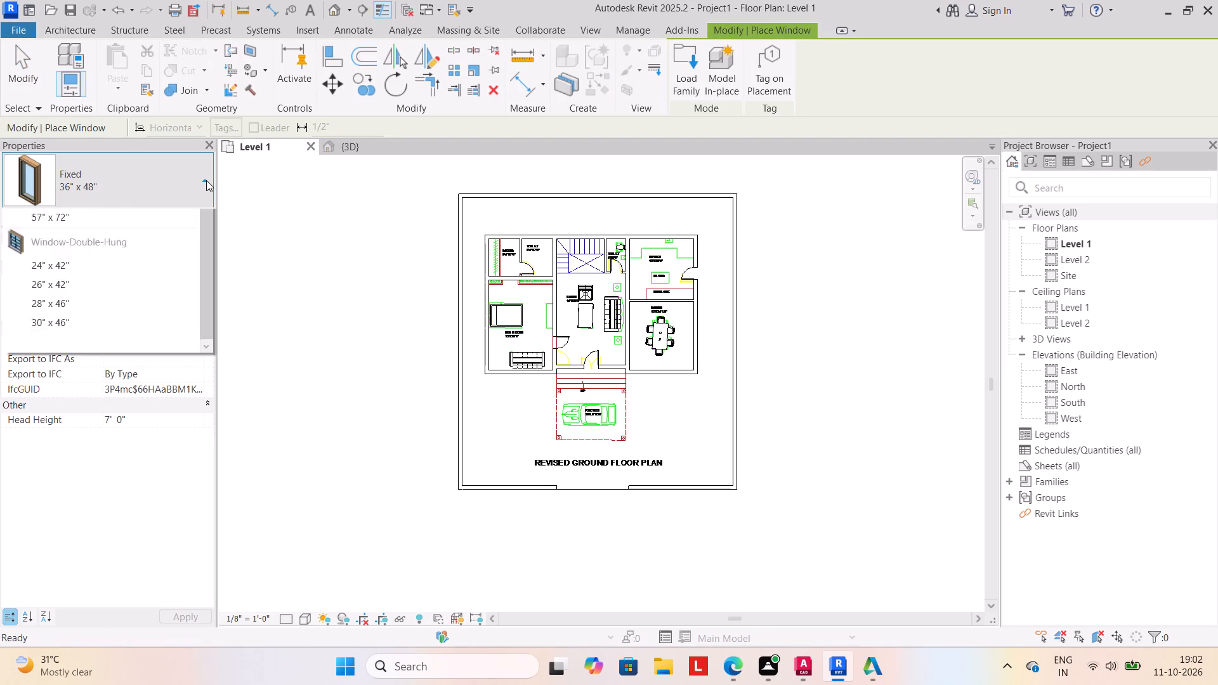
click(147, 244)
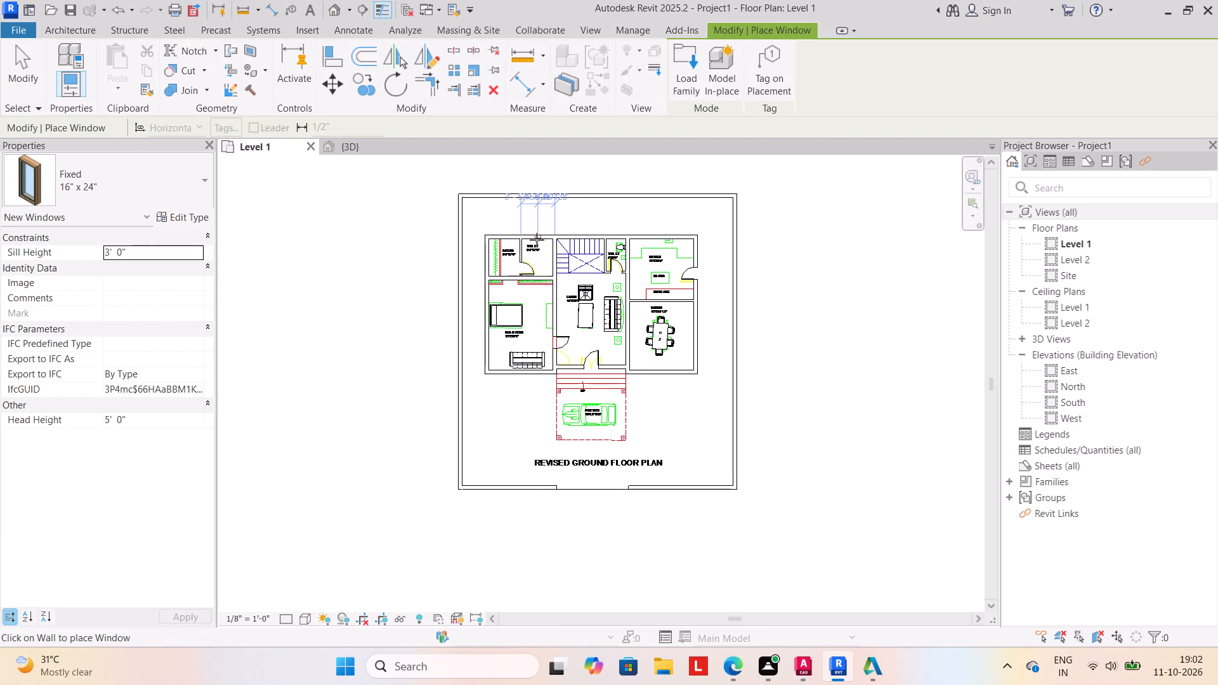
click(535, 233)
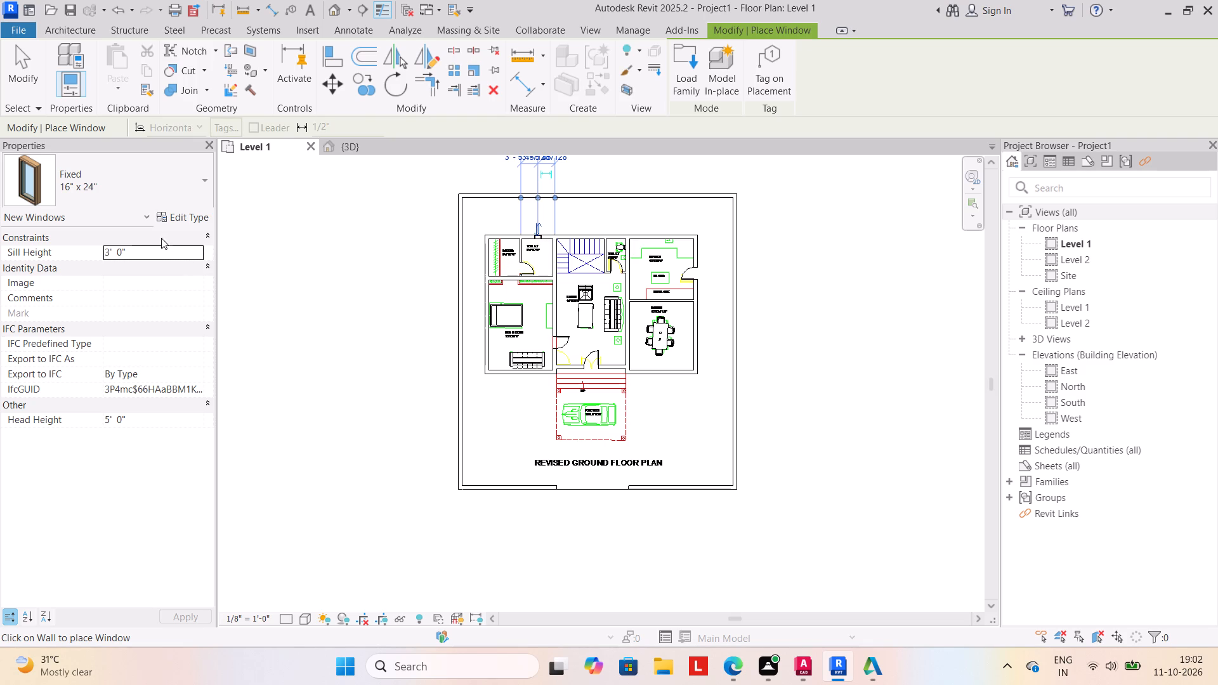
Place Window-Casement-Double 34" x 36" windows in the kitchen's rear wall and the bedroom's outer side wall.
click(202, 176)
scroll(174, 311, down, 4)
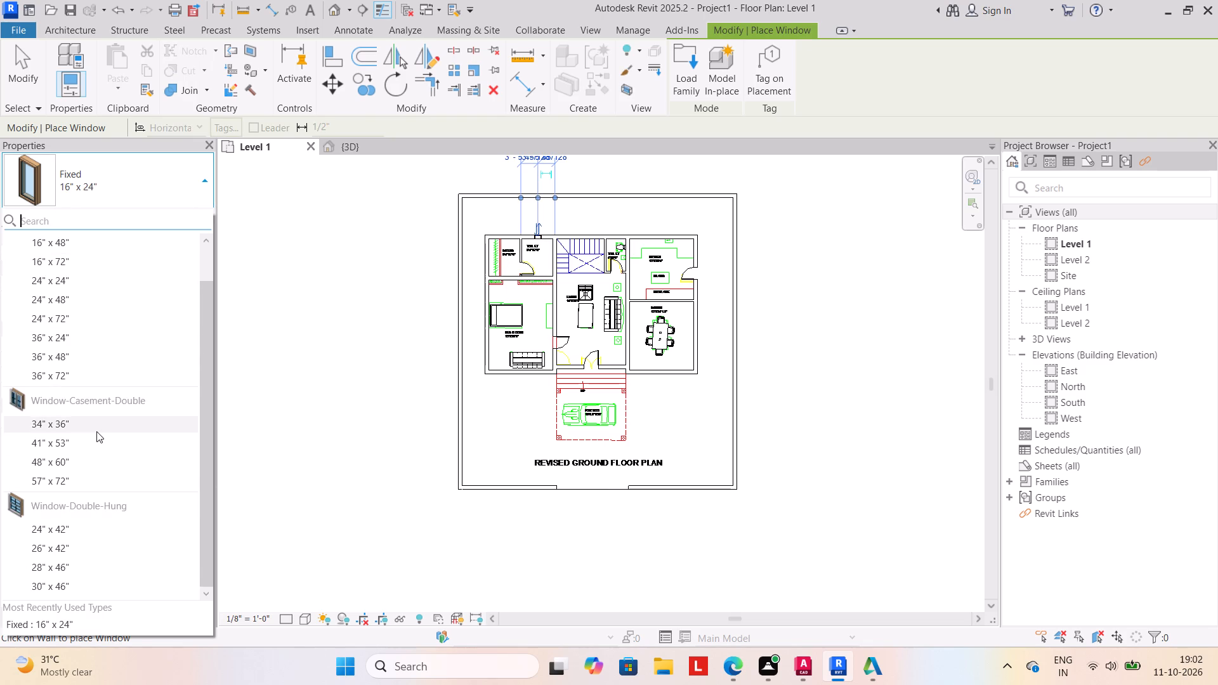
click(96, 426)
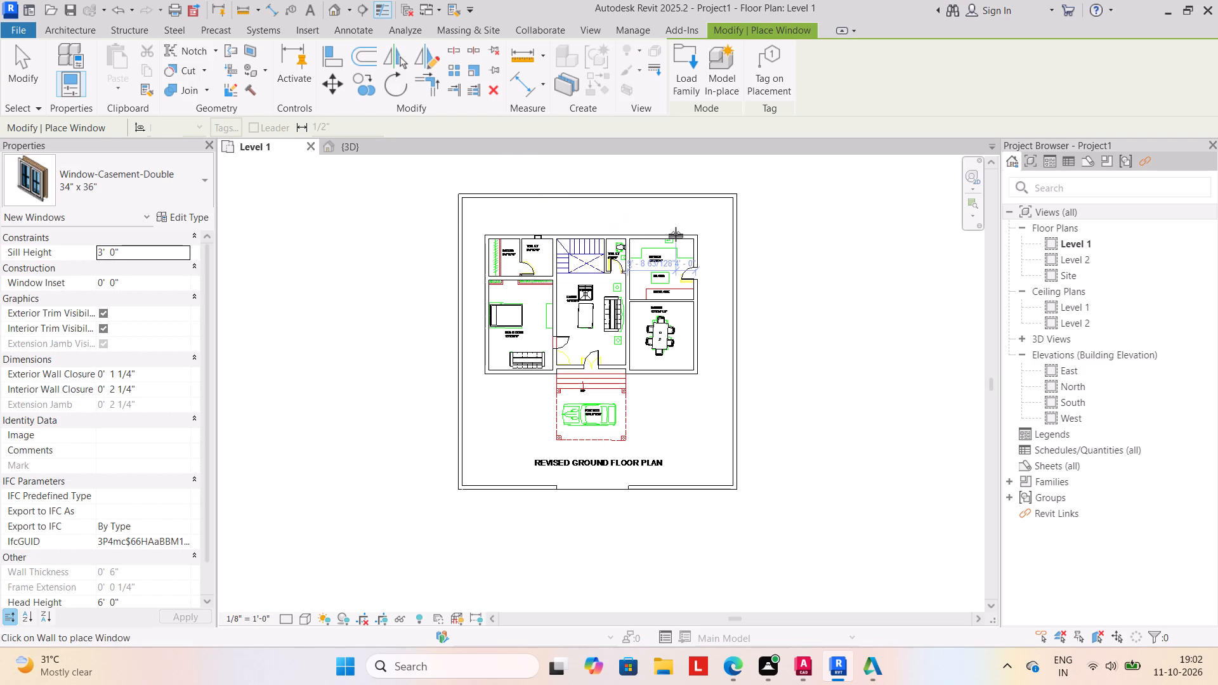
click(661, 230)
click(486, 311)
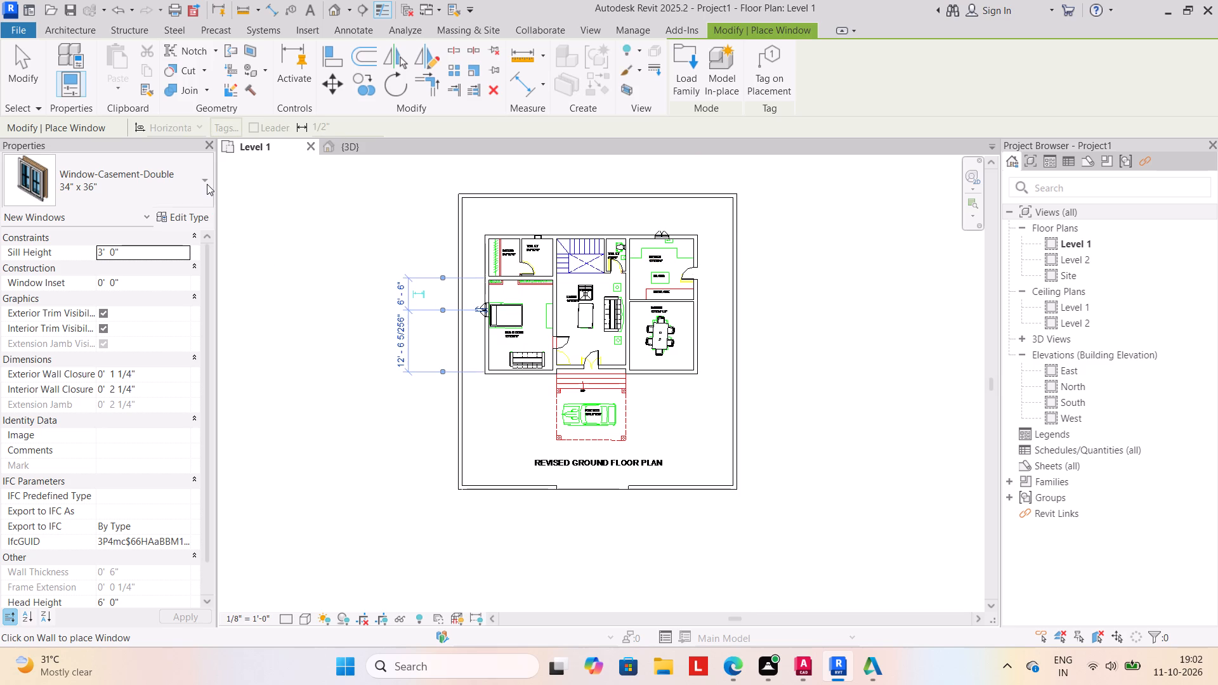
Place a Window-Casement-Double 57" x 72" in the dining room's outer side wall and a 34" x 36" one in the staircase's rear wall.
click(207, 179)
click(119, 462)
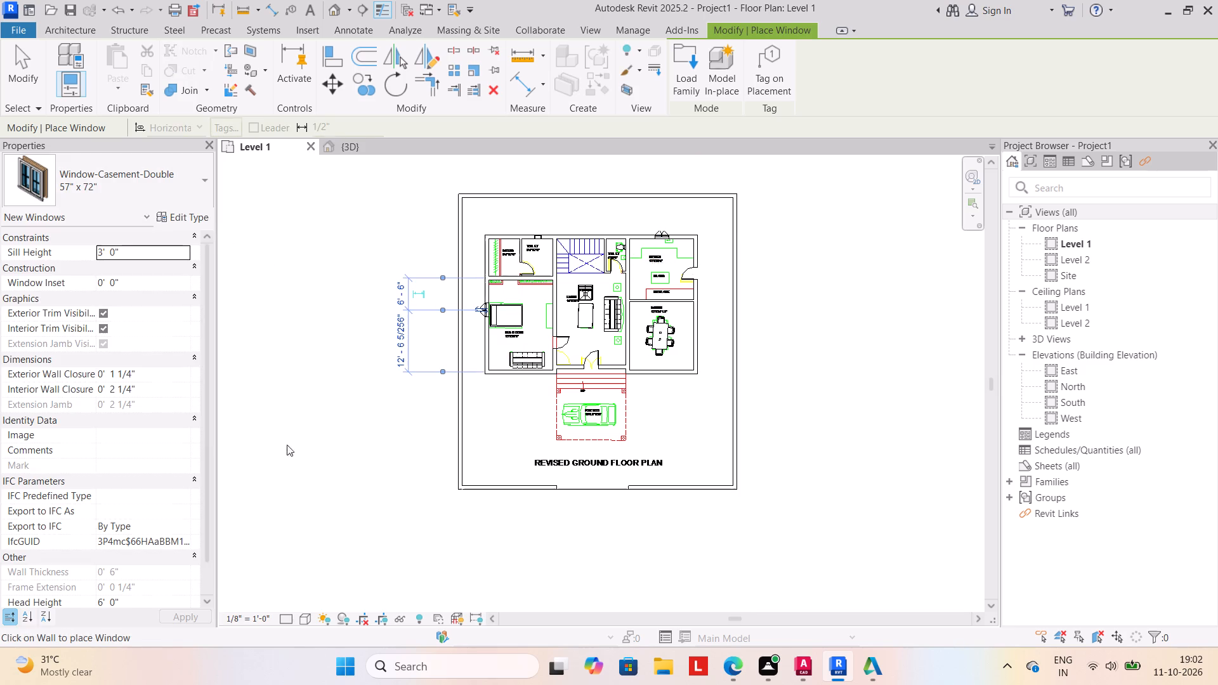
click(698, 329)
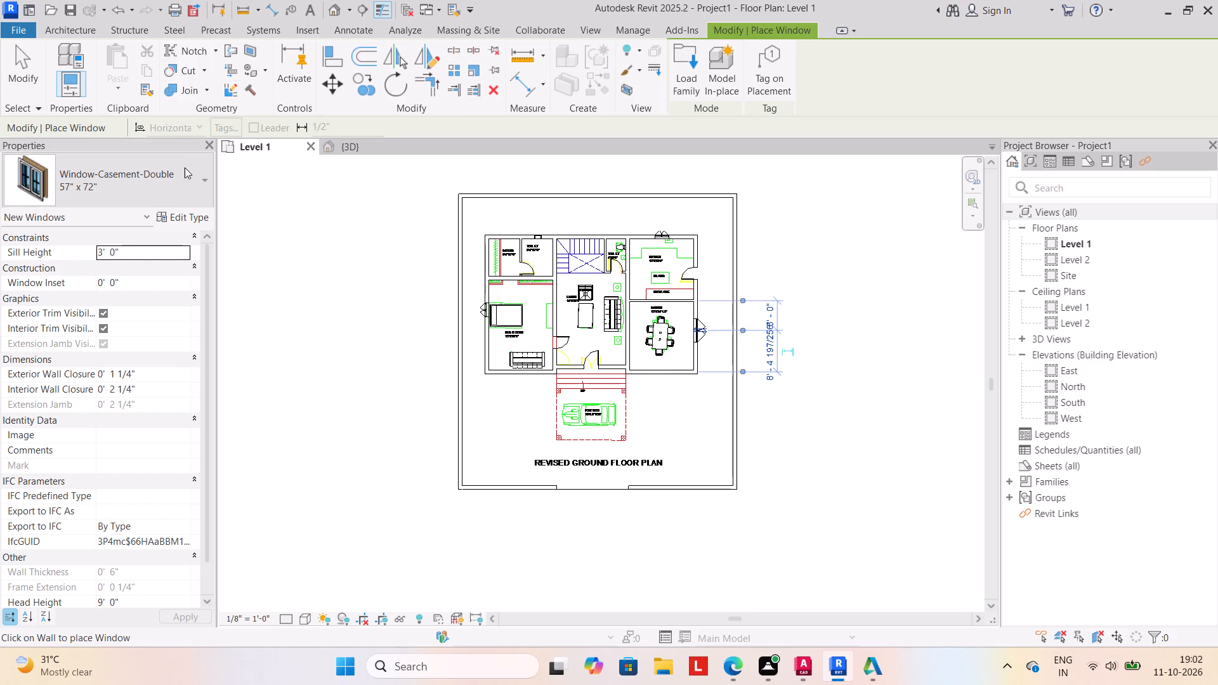
click(210, 178)
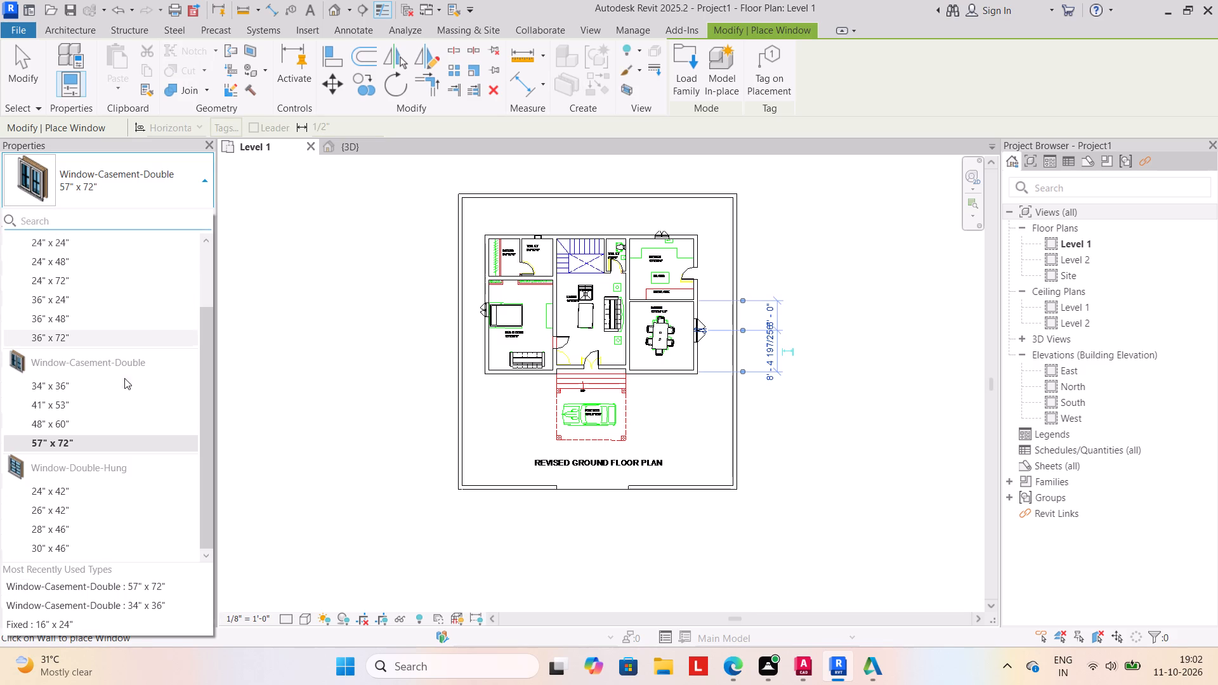
click(122, 386)
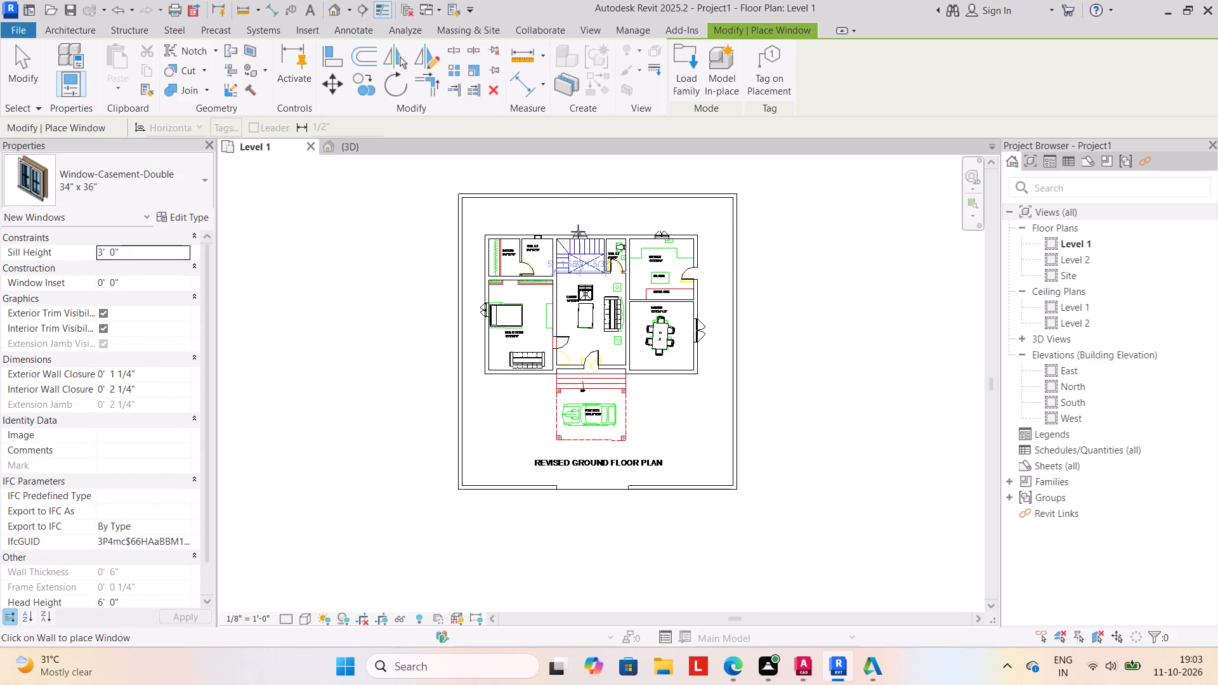
click(578, 232)
key(Escape)
key(Escape)
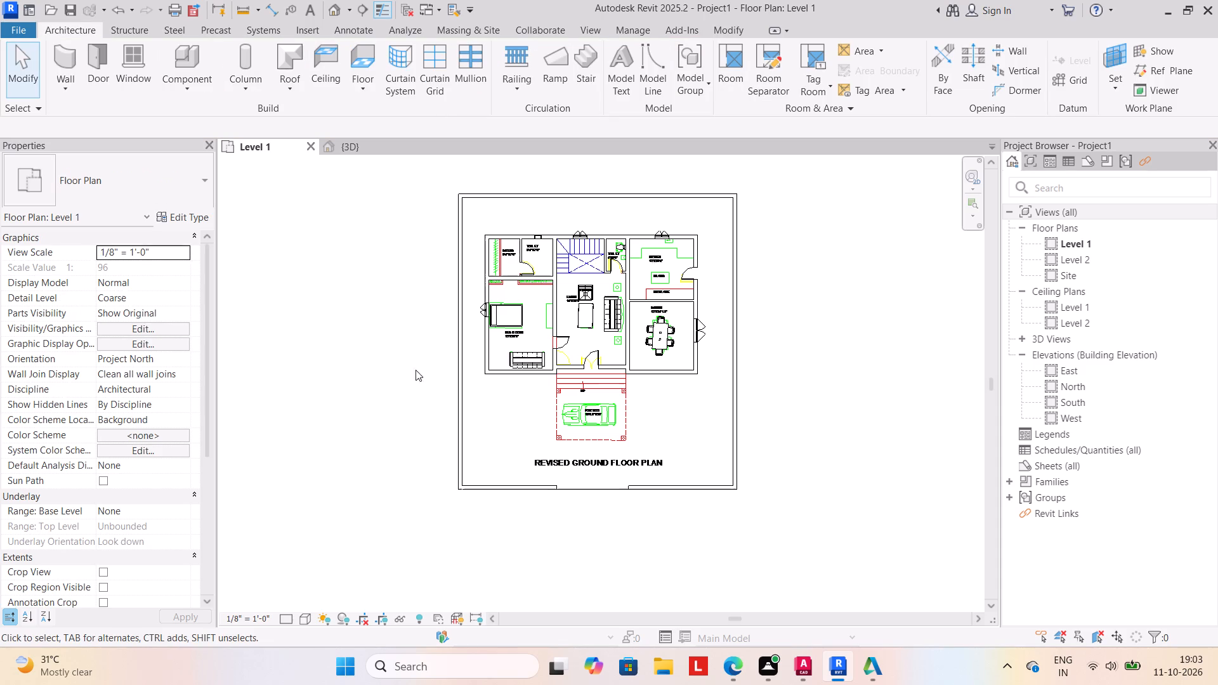
In the 3D view, set the sill height of the toilet's Fixed 16" x 24" window to 7".
click(354, 153)
shift+middle_drag(655, 559, 469, 561)
shift+middle_drag(674, 526, 503, 546)
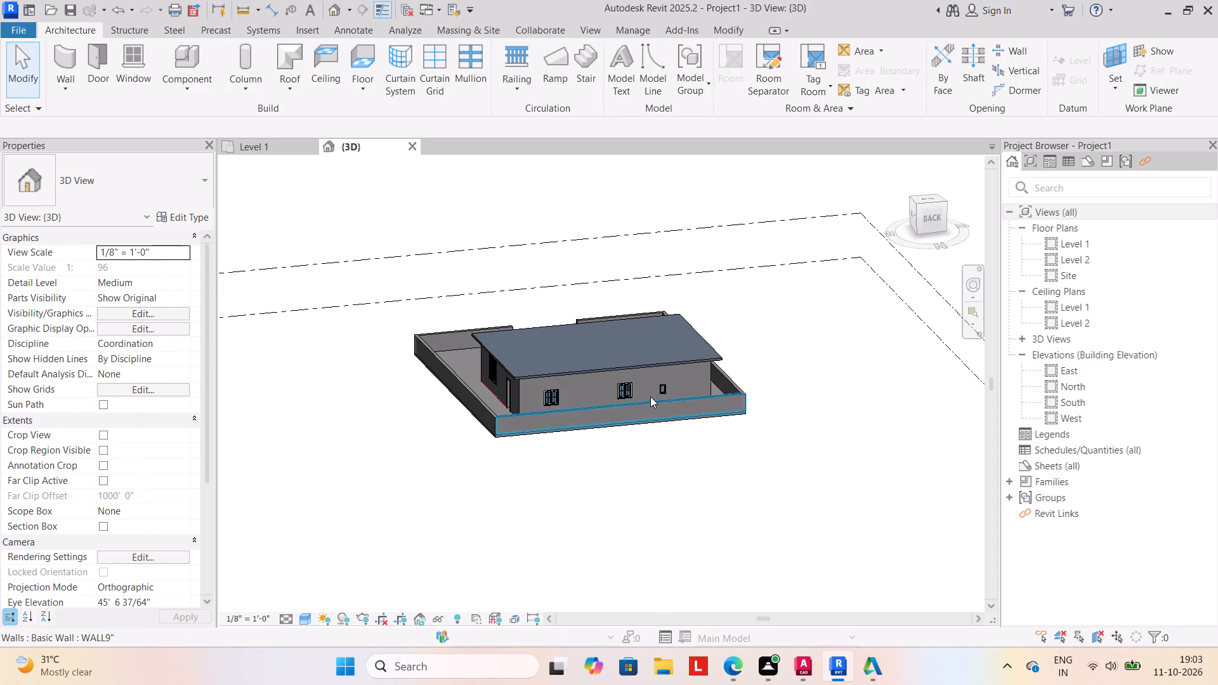
click(657, 387)
click(149, 270)
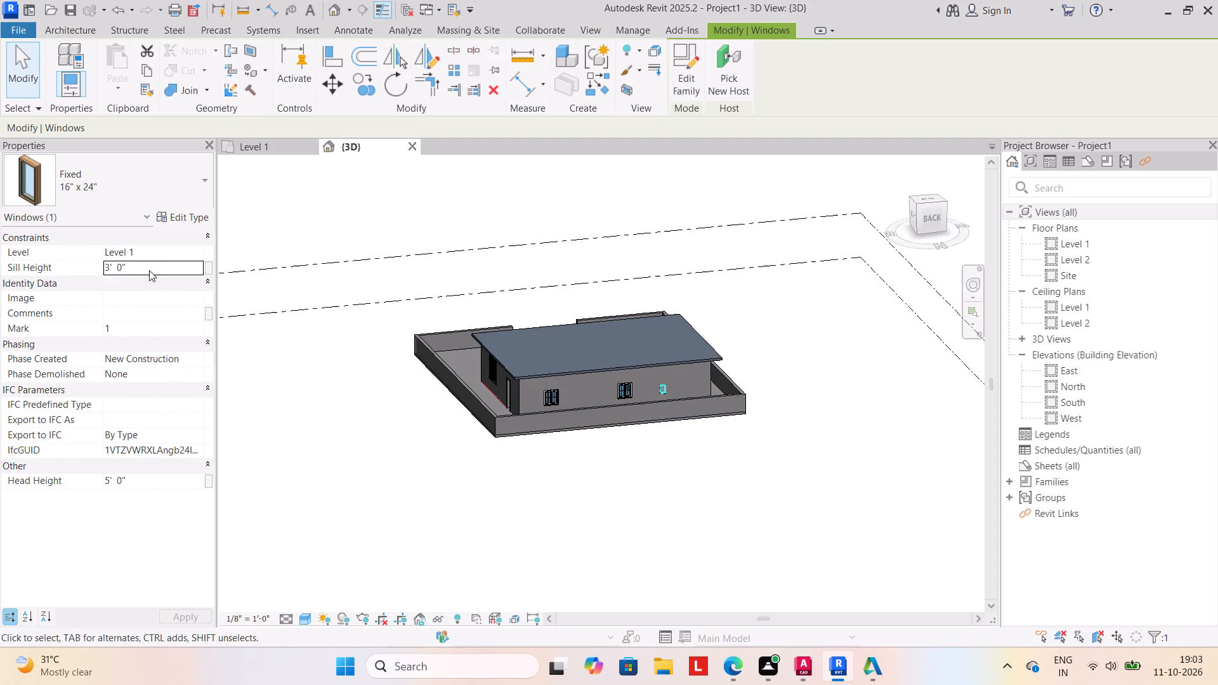
text(7")
key(Return)
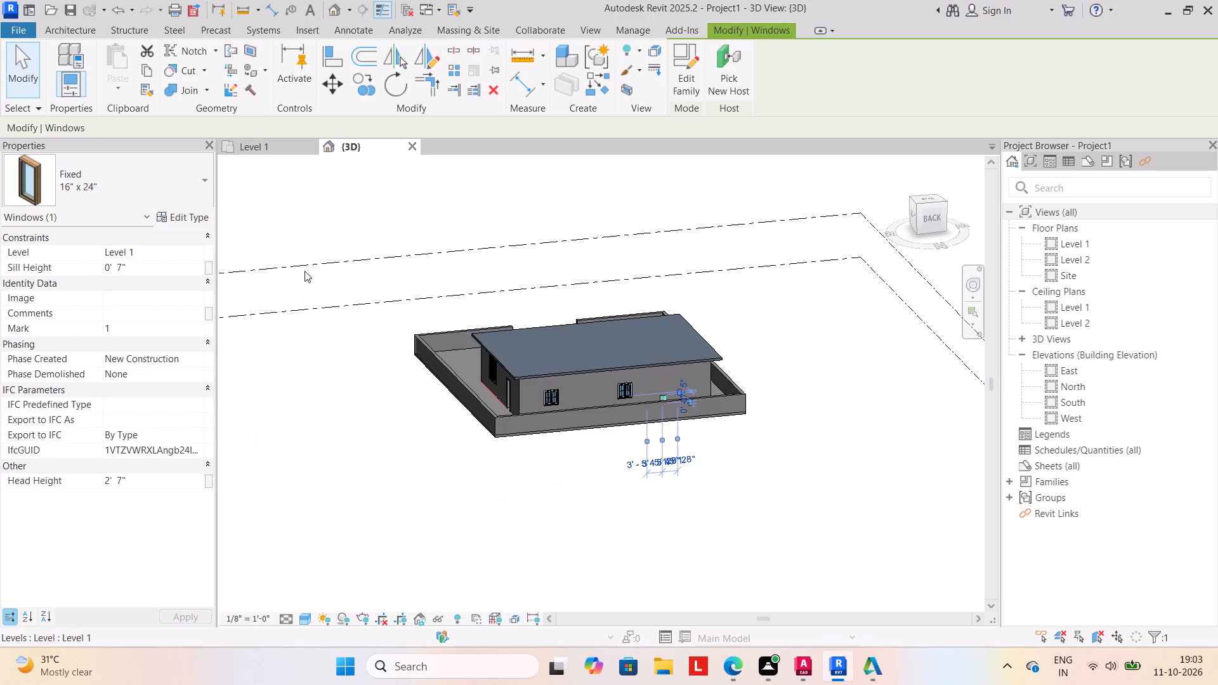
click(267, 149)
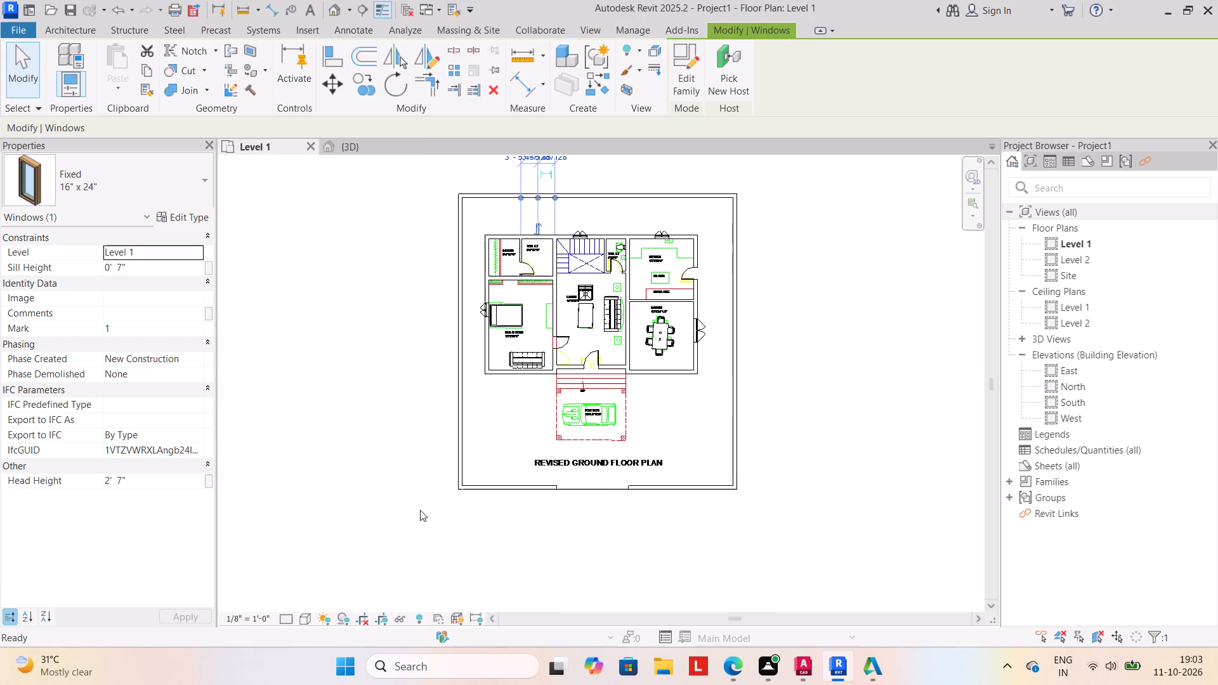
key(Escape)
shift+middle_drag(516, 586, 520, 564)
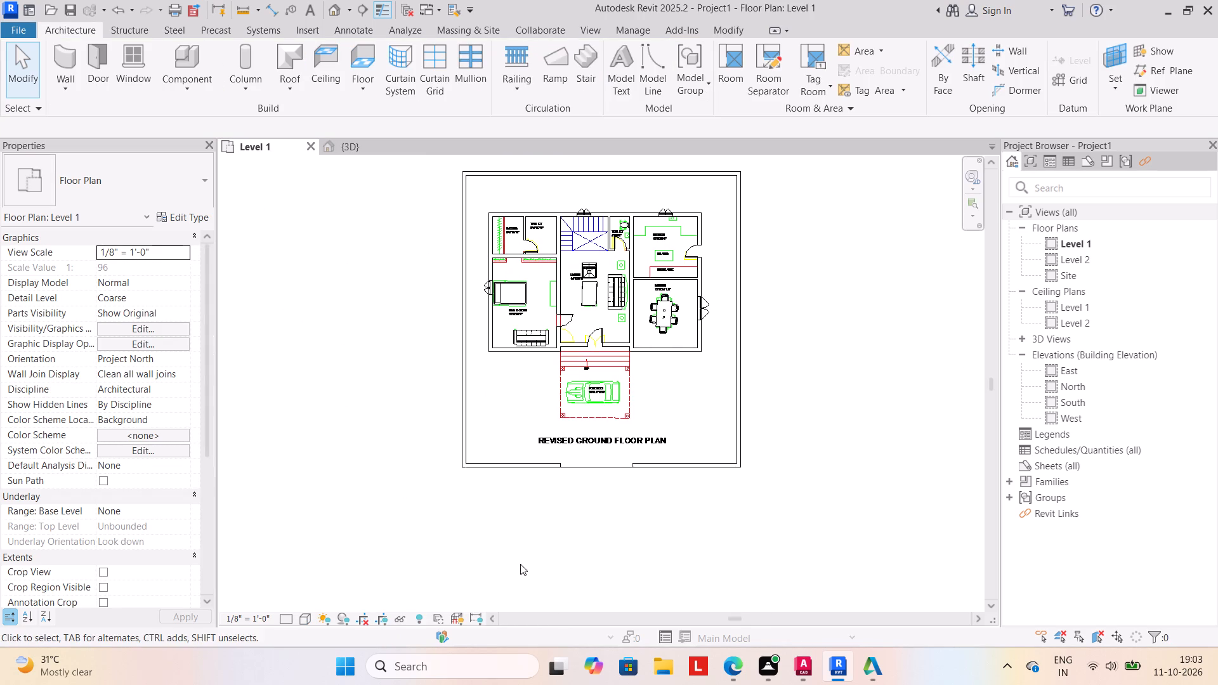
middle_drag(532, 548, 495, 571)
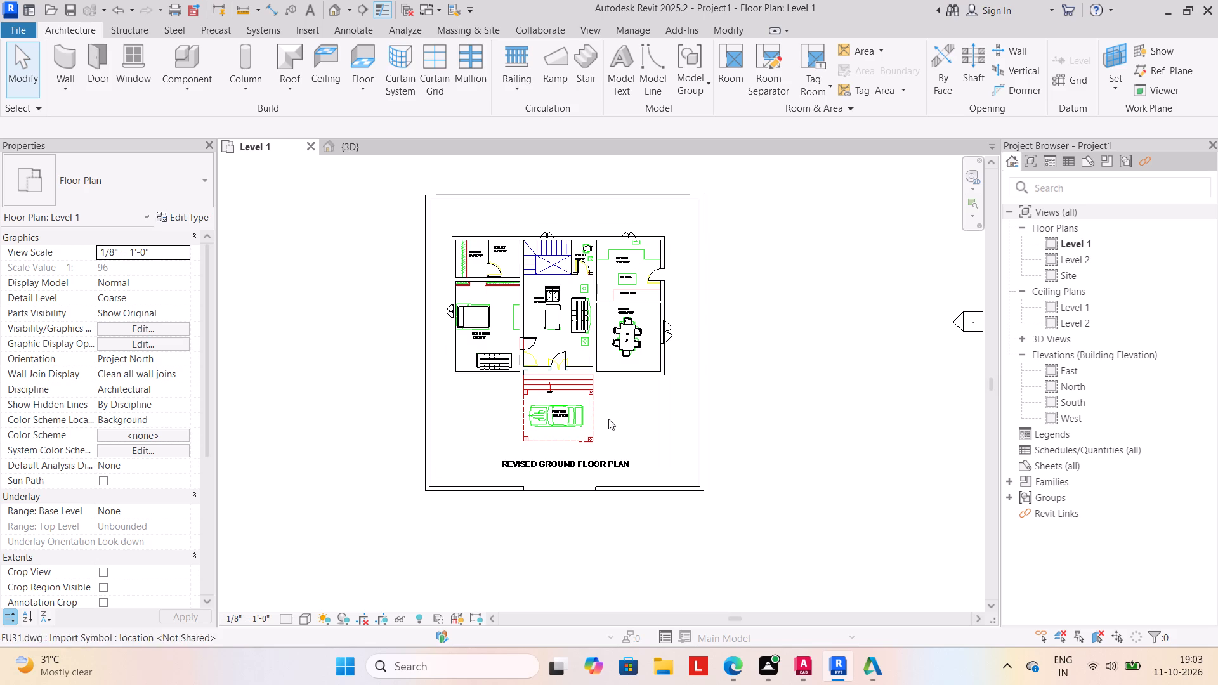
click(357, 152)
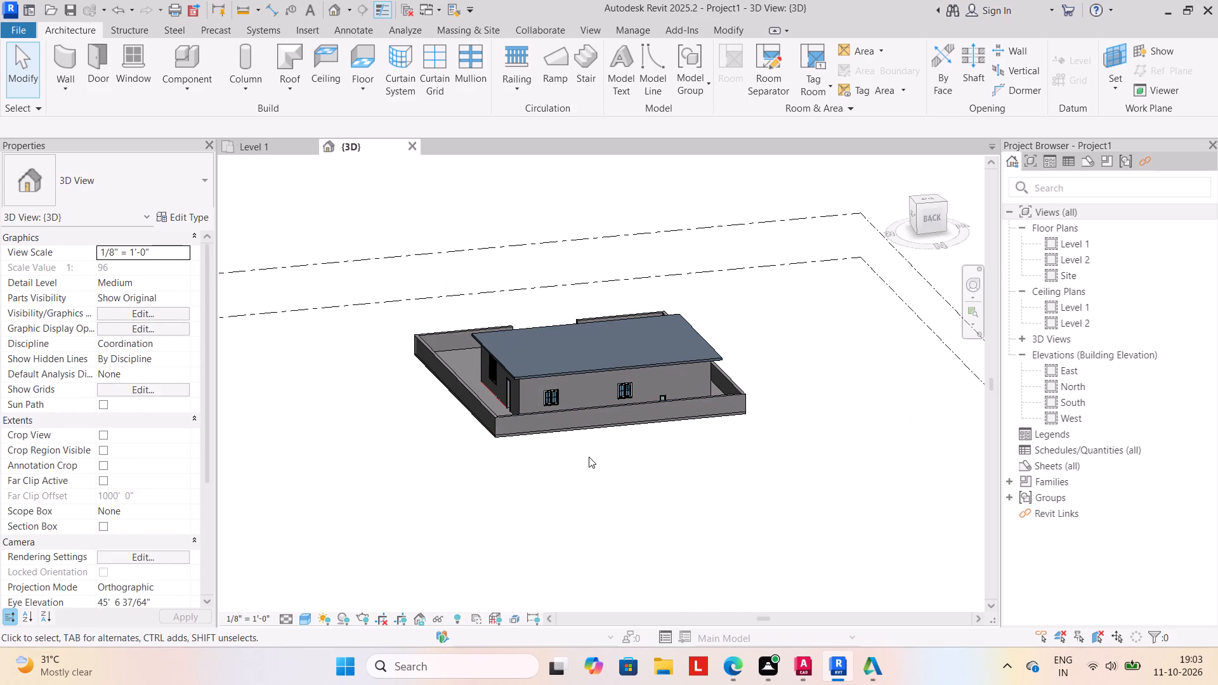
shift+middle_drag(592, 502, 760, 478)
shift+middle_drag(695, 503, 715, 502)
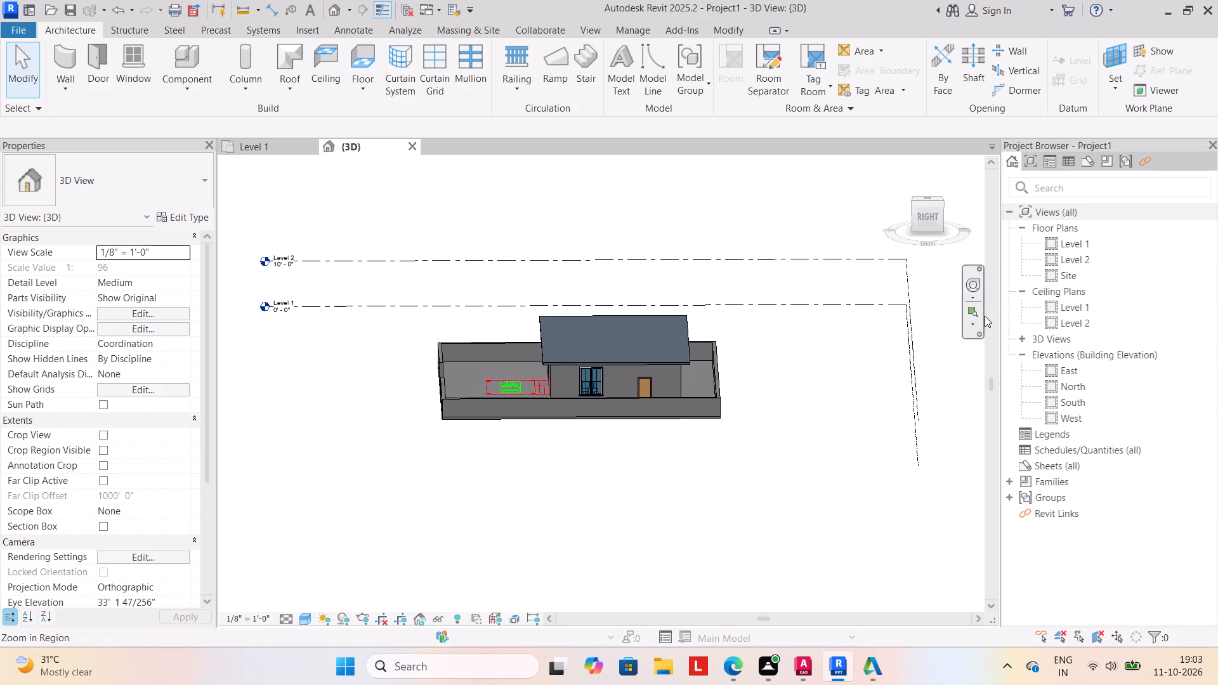
In the North elevation, add a level offset 6" above Level 2 by picking its line.
double_click(1134, 391)
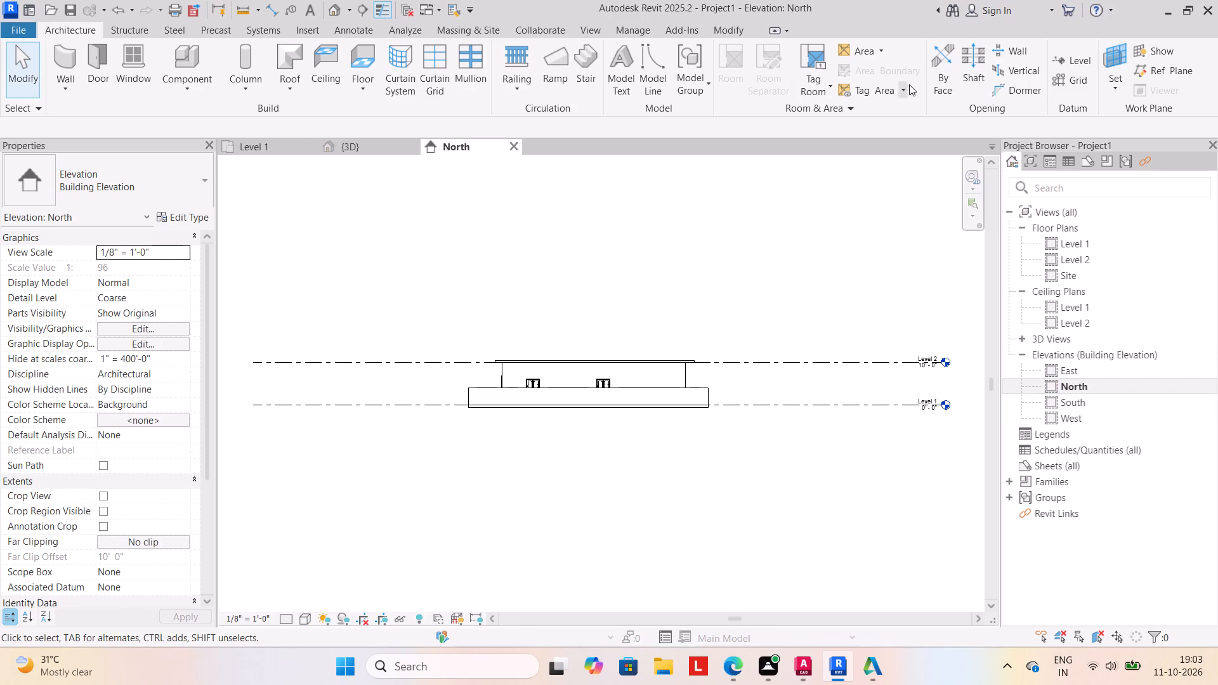
click(1066, 58)
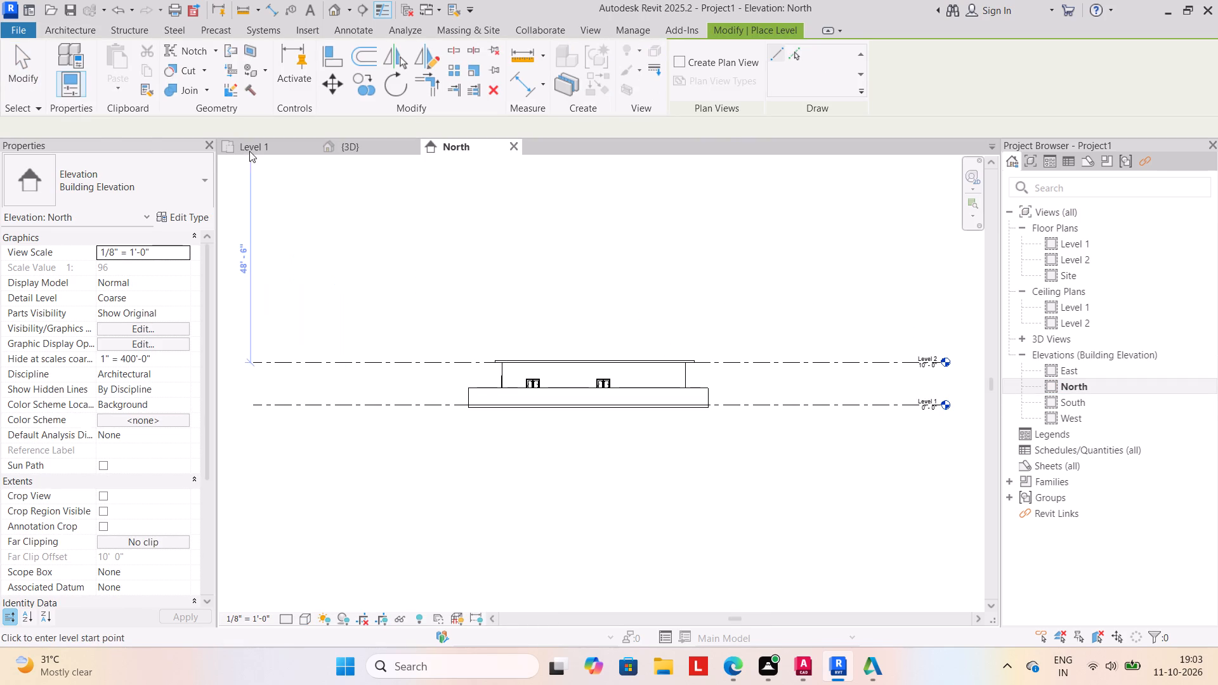
click(188, 127)
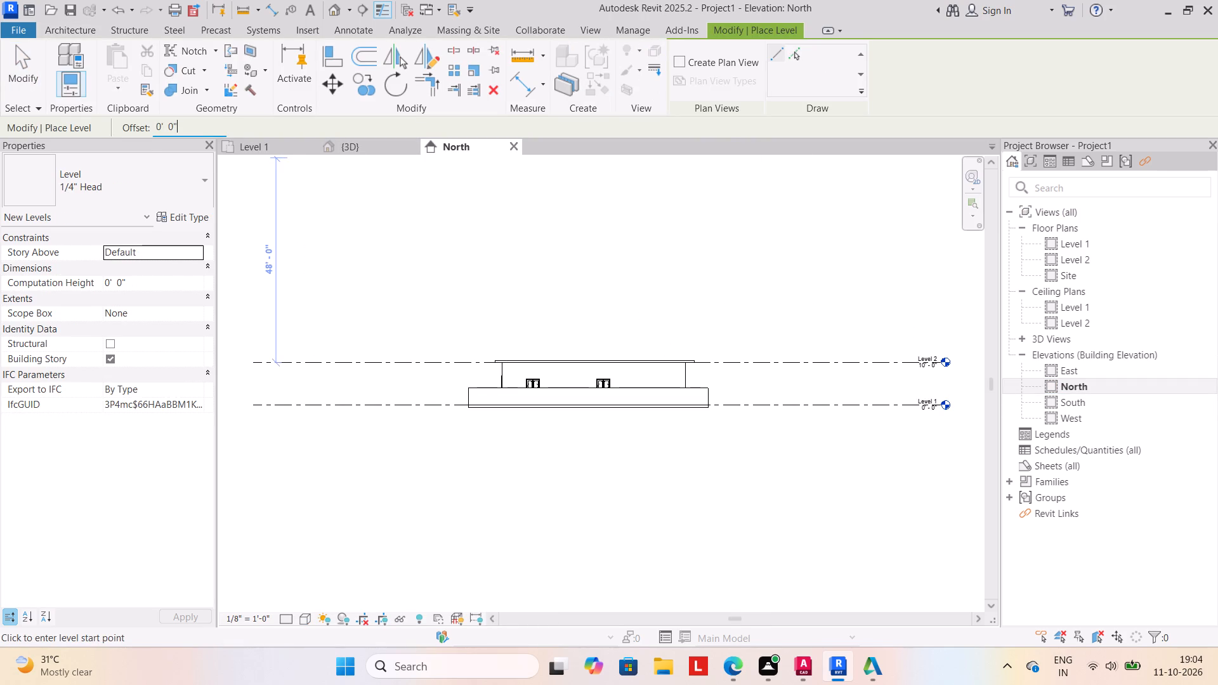
key(BackSpace)
key(BackSpace)
key(BackSpace)
key(BackSpace)
key(BackSpace)
key(BackSpace)
key(BackSpace)
key(BackSpace)
text(6")
key(Return)
click(797, 54)
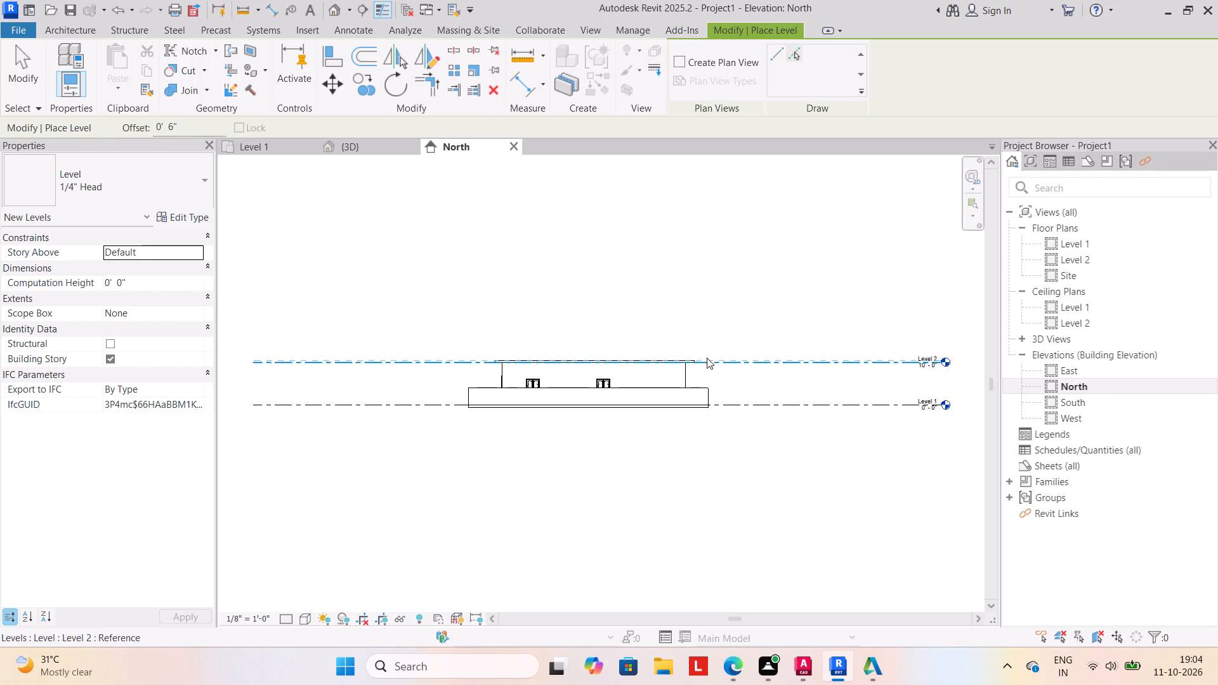
click(708, 359)
Add four more levels above the roof slab level by picking lines, each offset 10' 6" from the one below.
scroll(697, 362, up, 8)
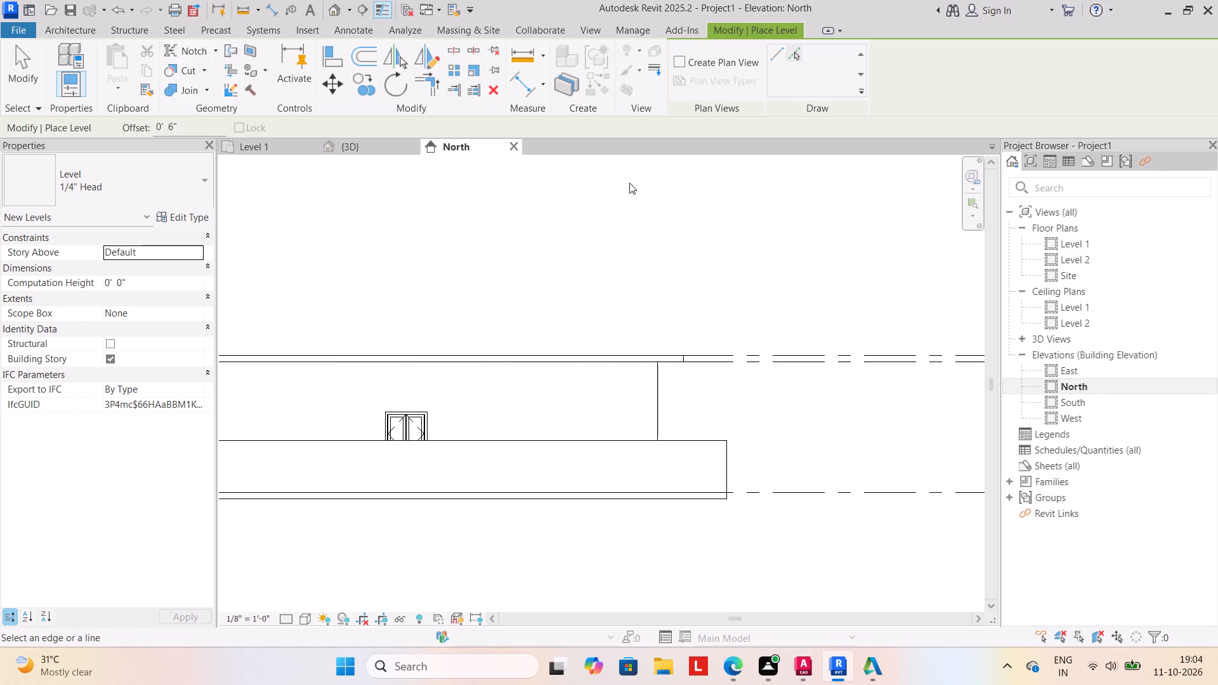
click(187, 126)
key(BackSpace)
key(BackSpace)
key(BackSpace)
key(BackSpace)
key(BackSpace)
key(BackSpace)
key(BackSpace)
key(BackSpace)
key(BackSpace)
key(BackSpace)
key(BackSpace)
key(BackSpace)
key(BackSpace)
text(10'6")
key(Return)
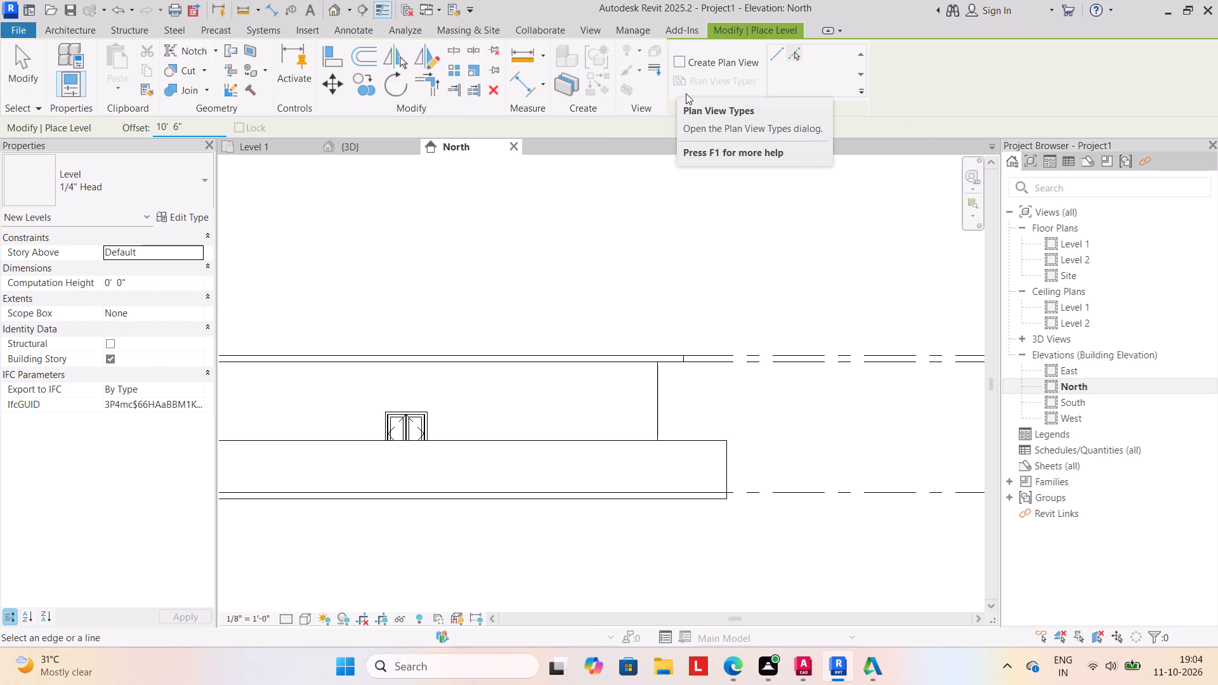
click(796, 51)
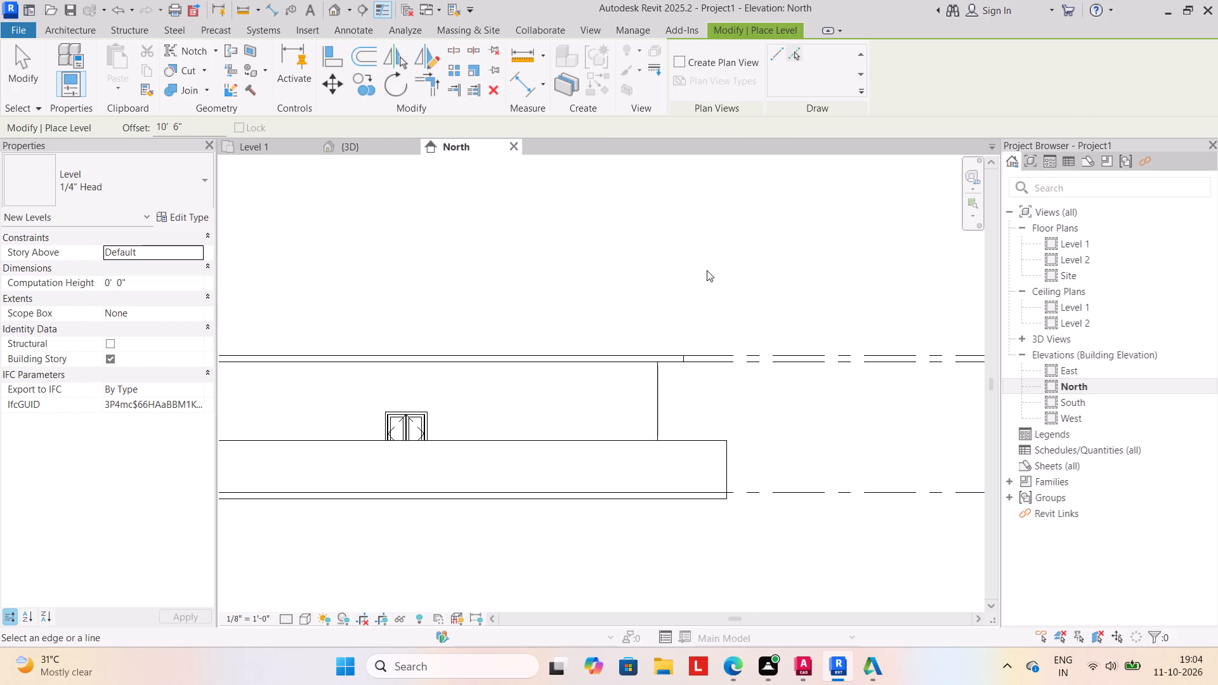
click(717, 351)
scroll(712, 311, down, 3)
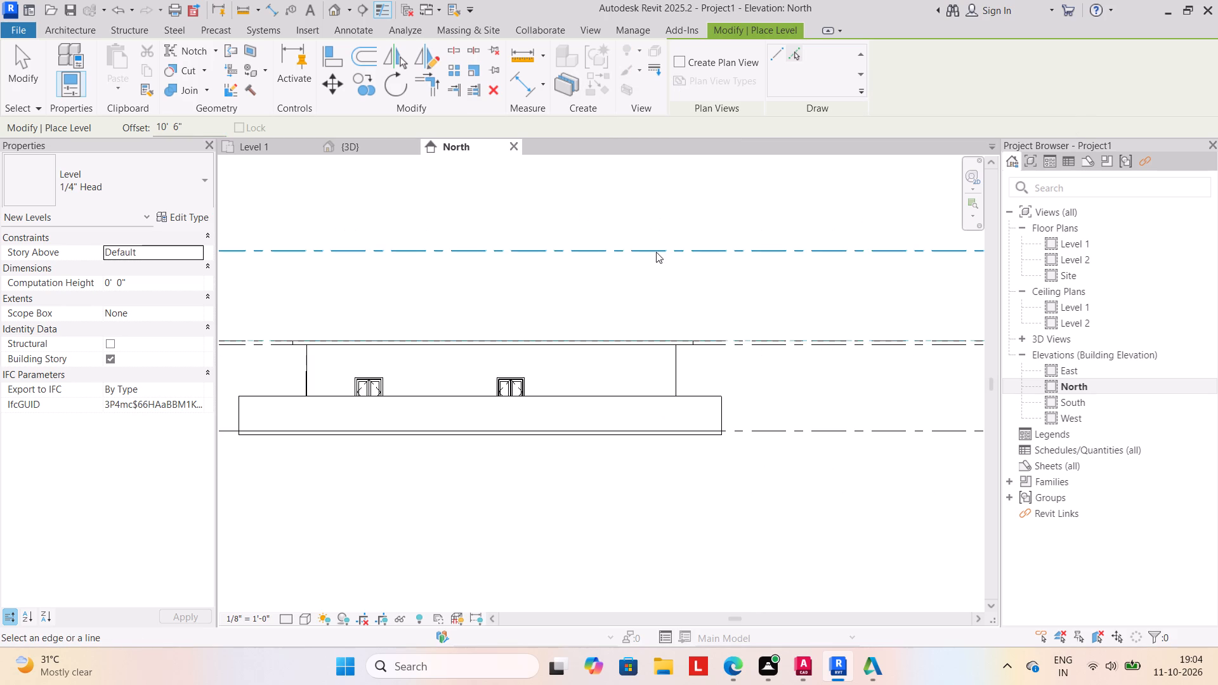
click(656, 245)
middle_drag(654, 267, 664, 362)
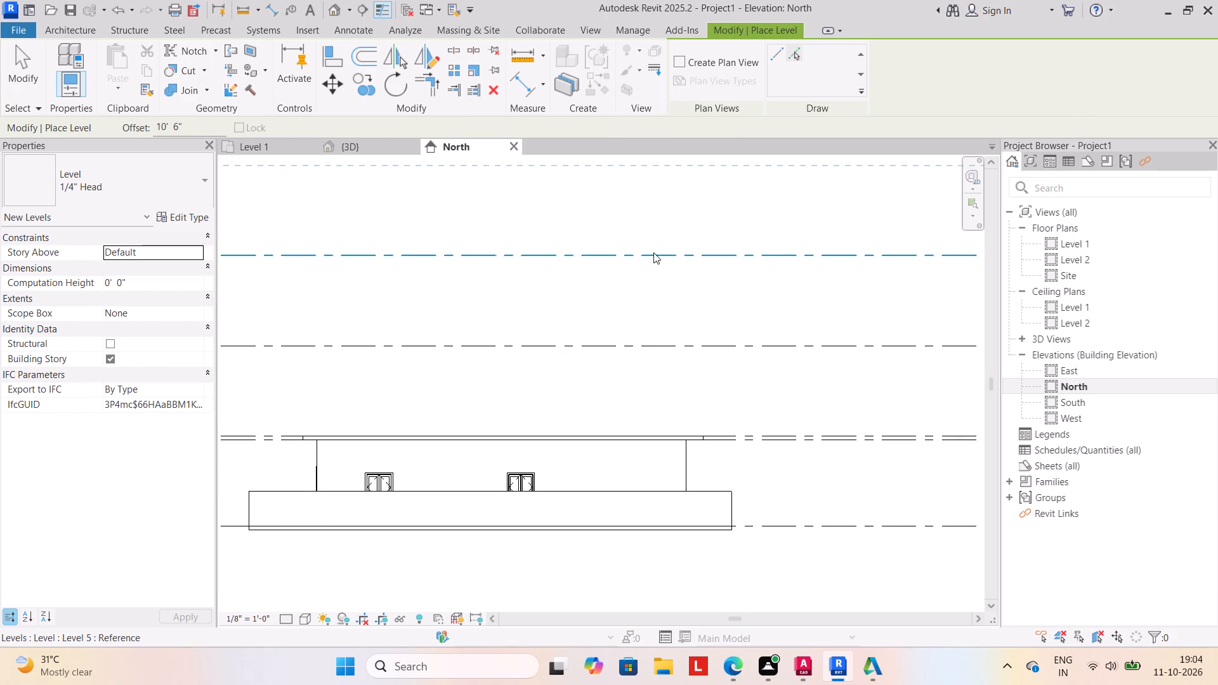
click(653, 252)
scroll(652, 286, down, 3)
middle_drag(652, 293, 652, 355)
click(620, 264)
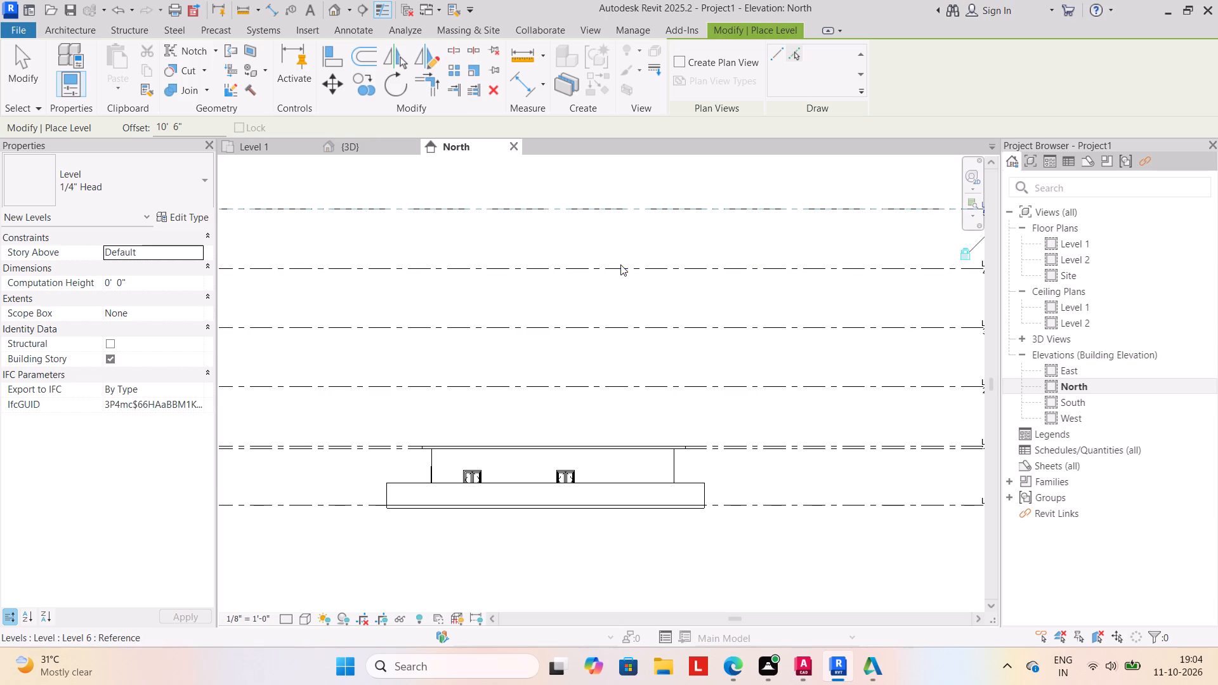
key(Escape)
key(Escape)
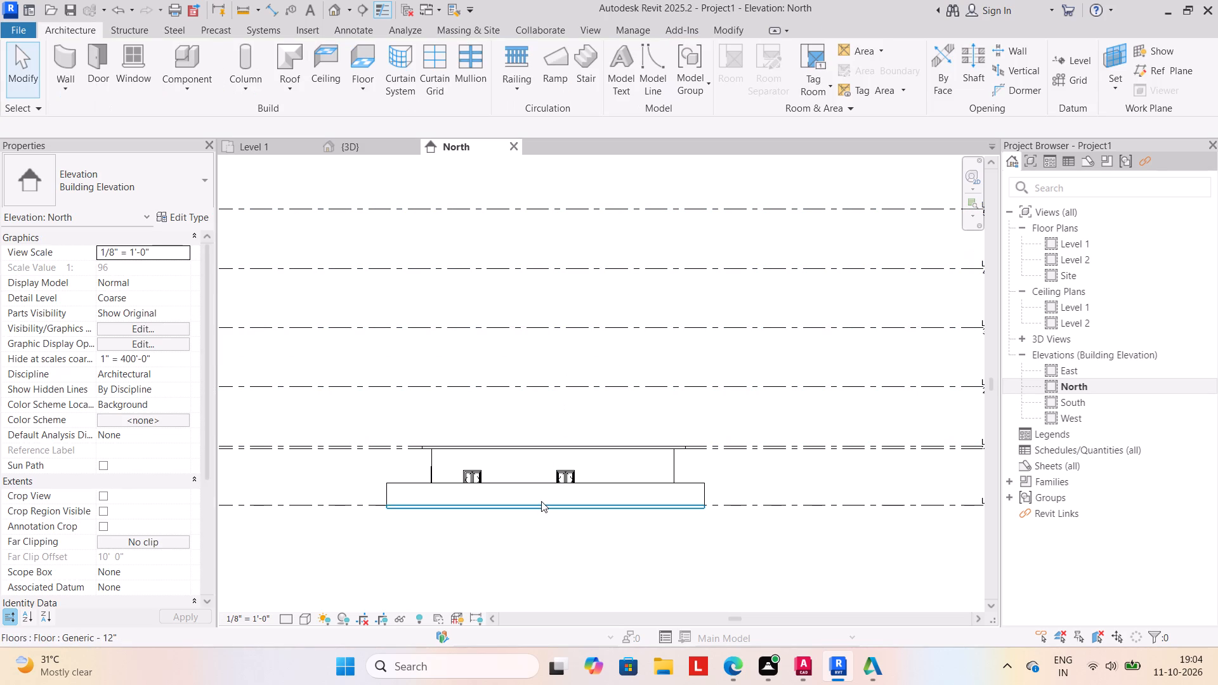
Temporarily hide the rear, side and two front boundary wall segments in the North elevation.
click(546, 487)
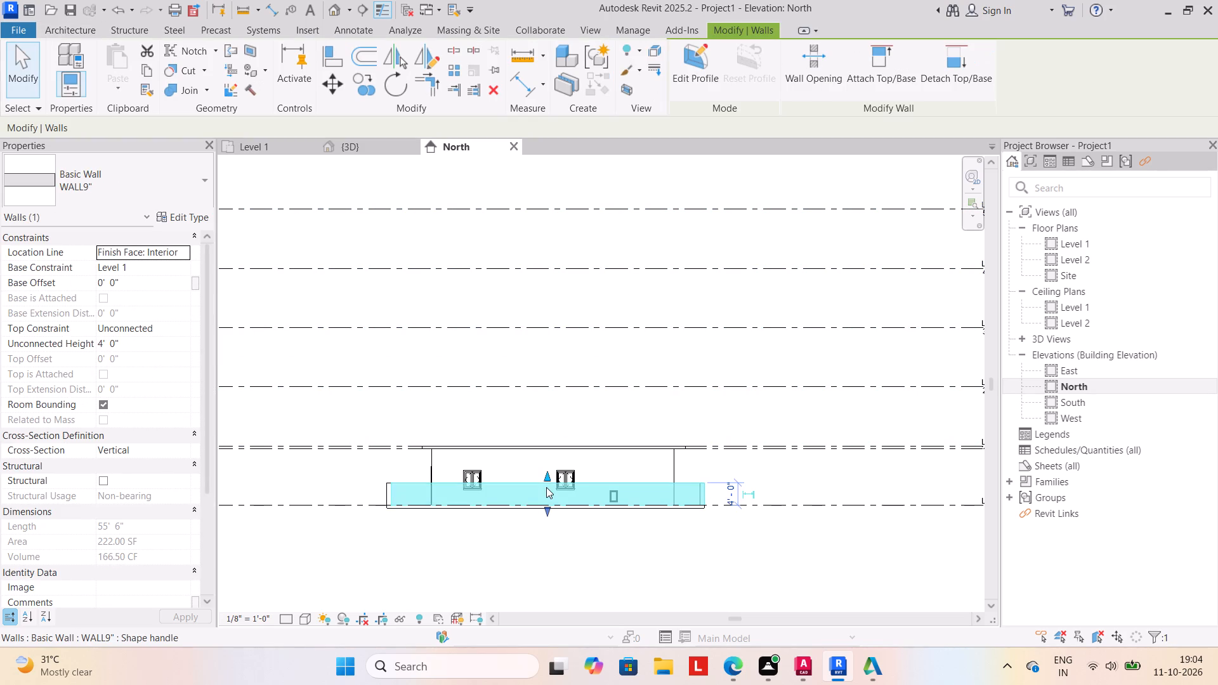
text(HH)
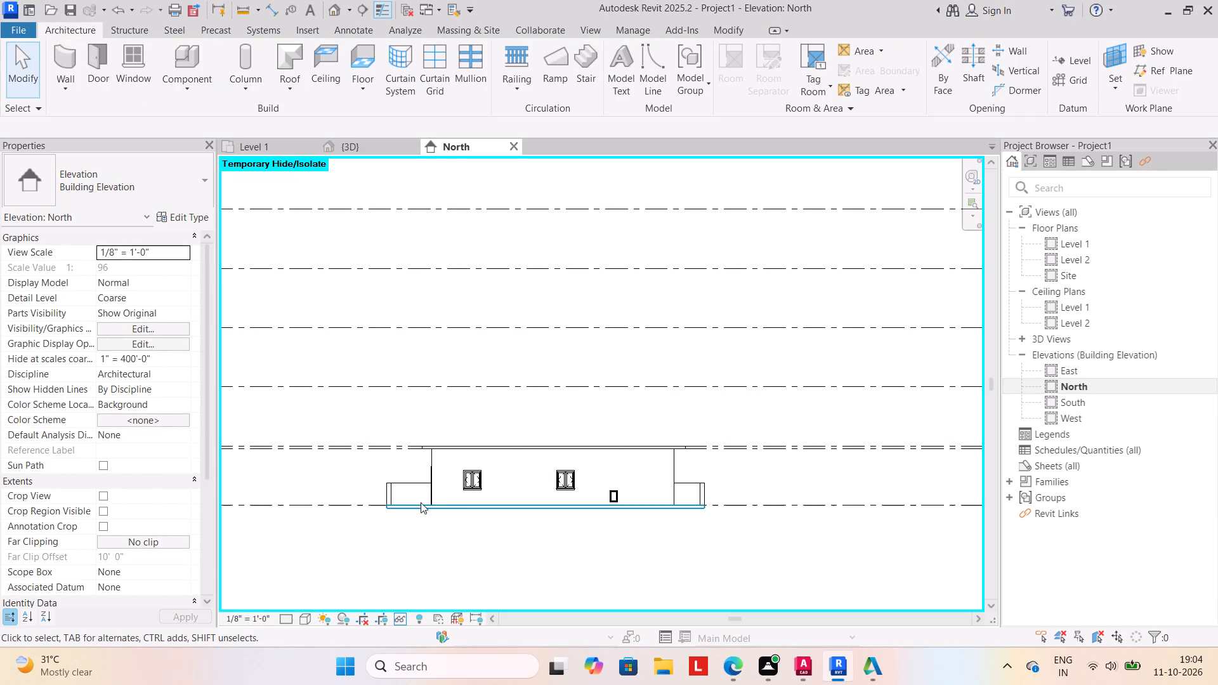
click(407, 485)
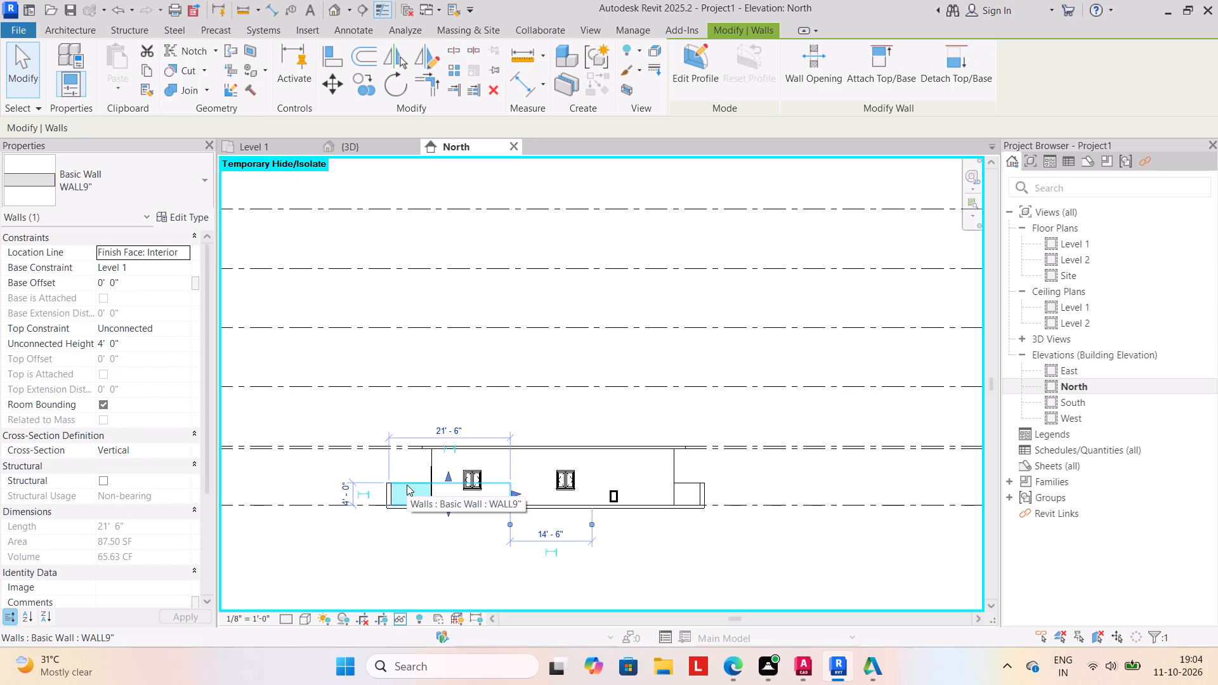
text(HH)
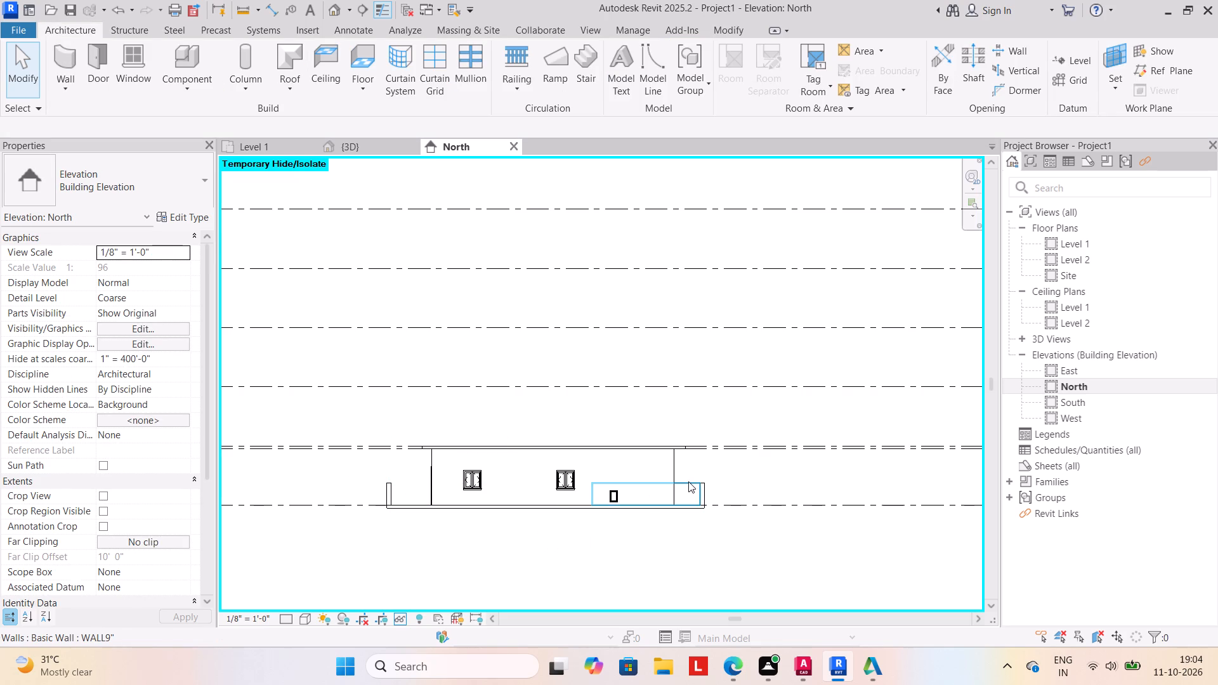
click(688, 481)
text(HH)
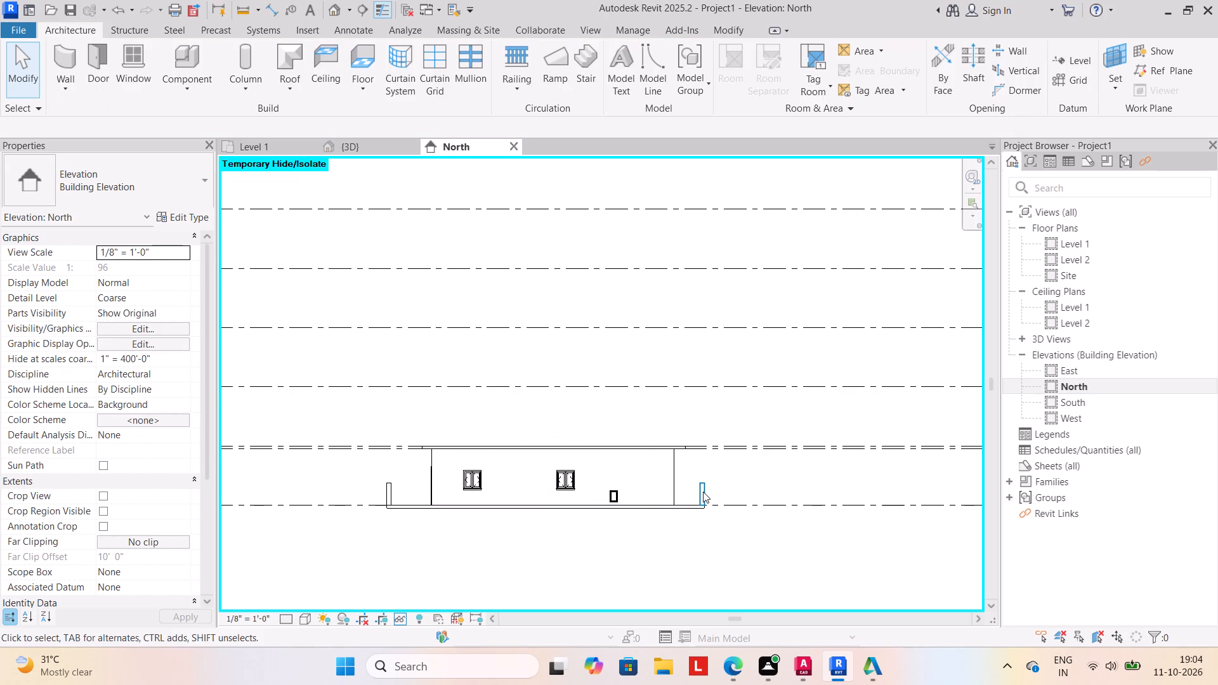
click(703, 492)
text(HH)
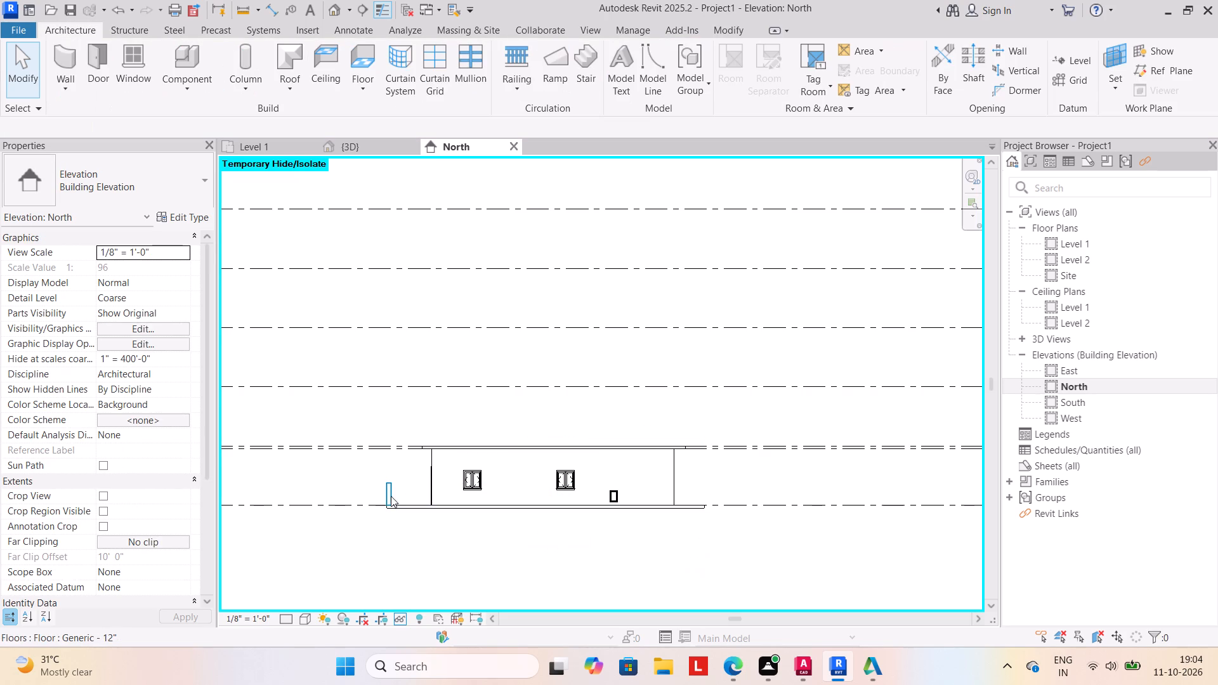
click(385, 486)
text(HH)
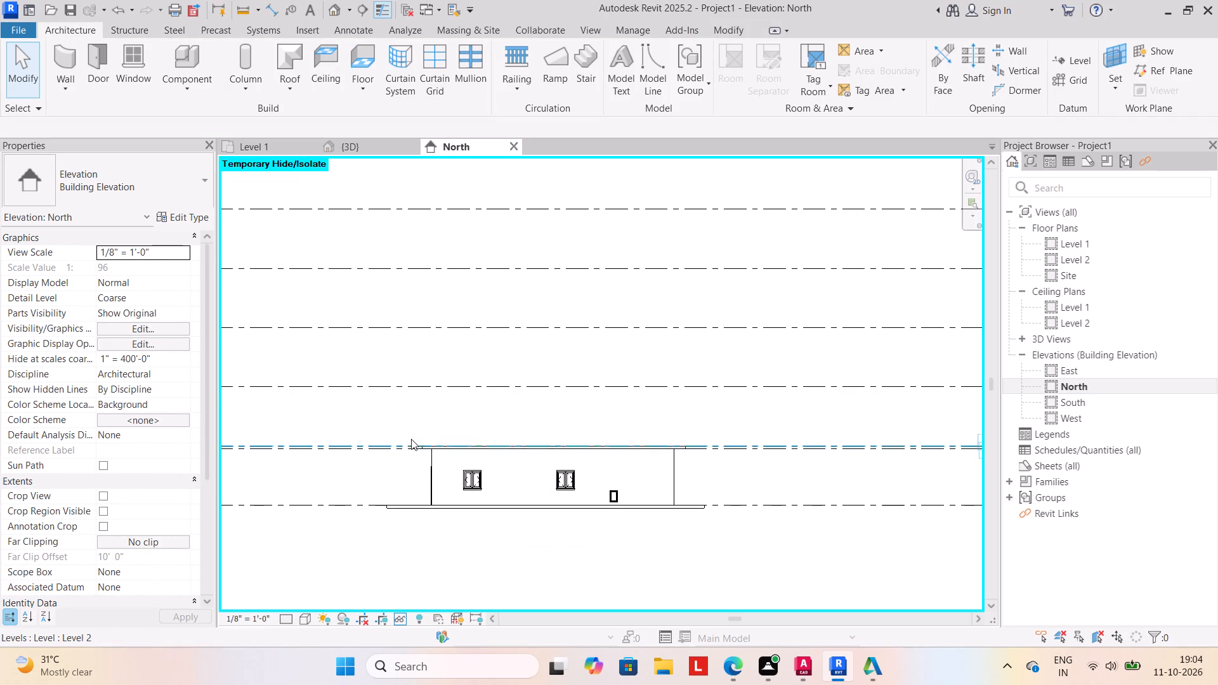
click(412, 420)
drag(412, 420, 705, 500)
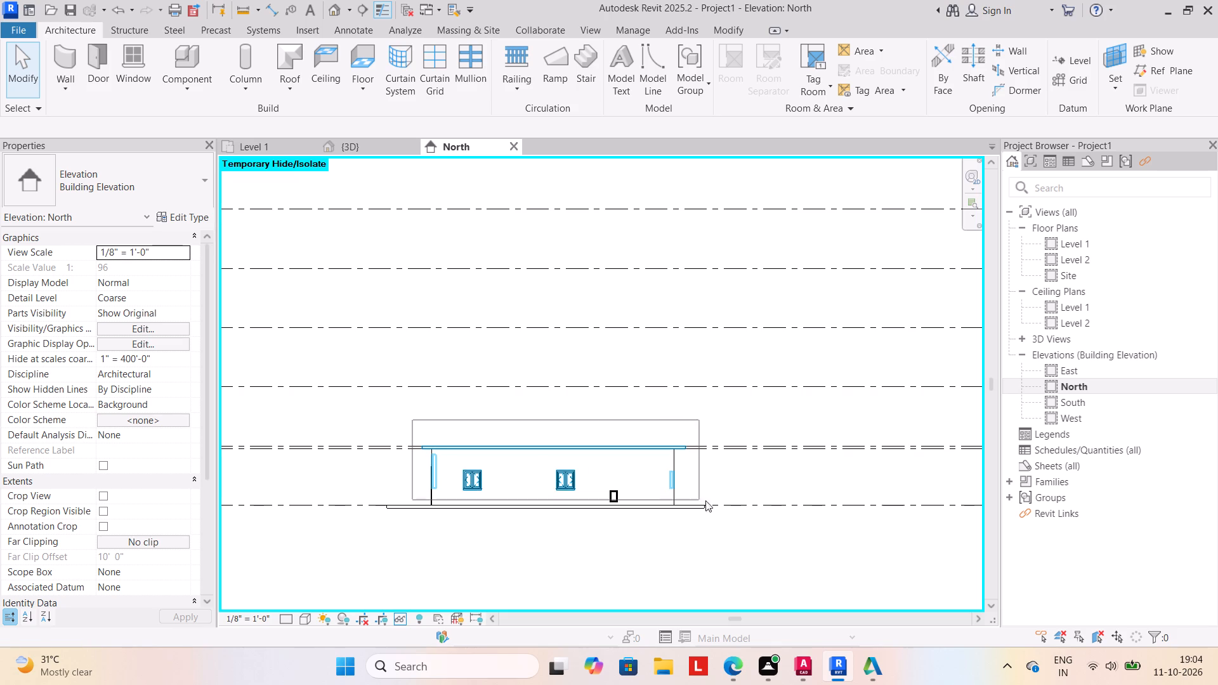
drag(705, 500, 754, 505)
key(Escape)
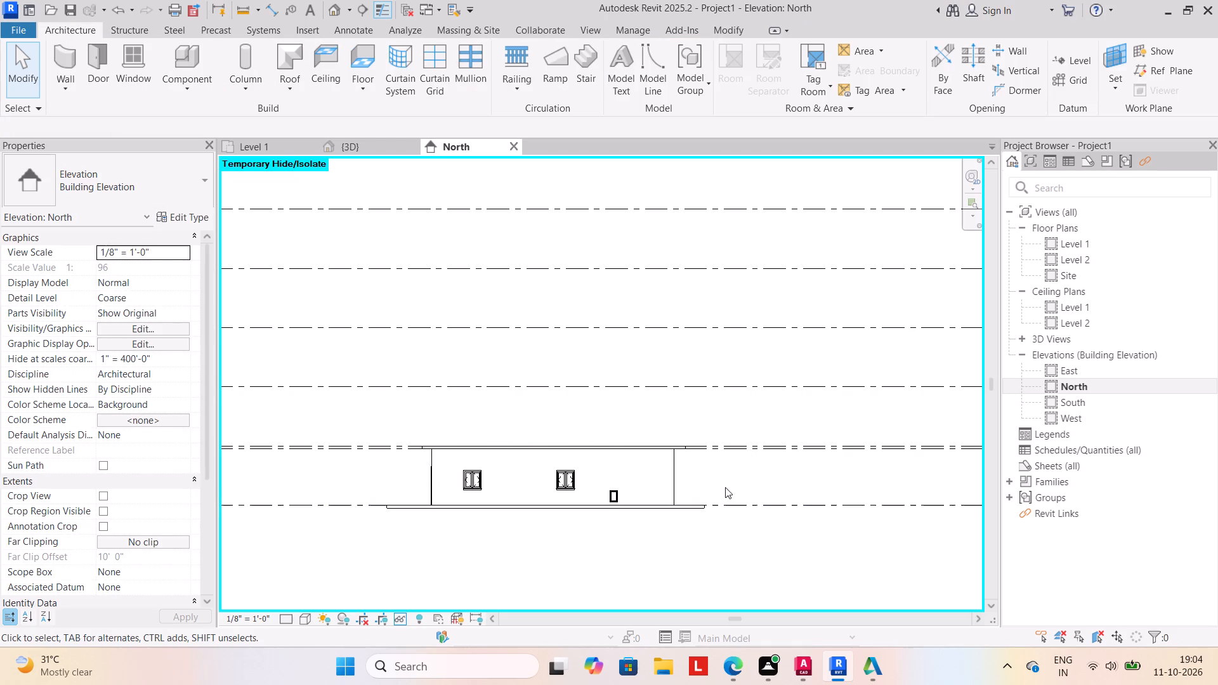
Copy the ground storey's walls, openings and furniture together with the roof slab, and paste them aligned to Level 3 and Level 4.
drag(743, 479, 383, 486)
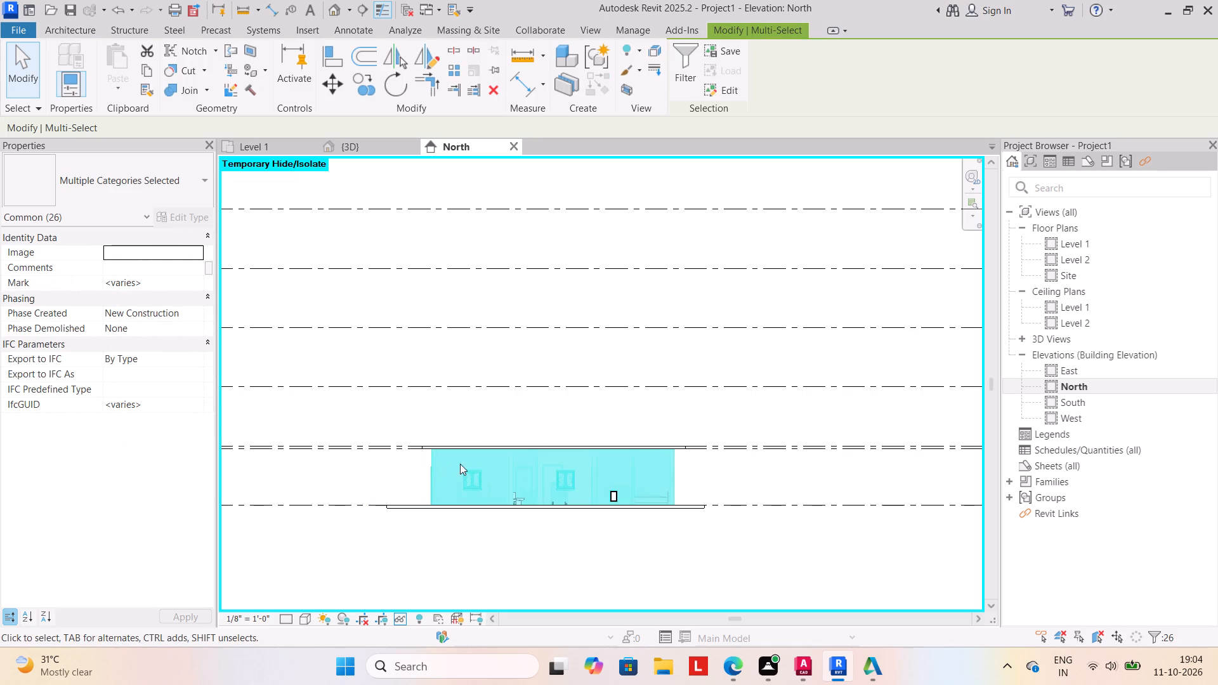
scroll(494, 440, up, 3)
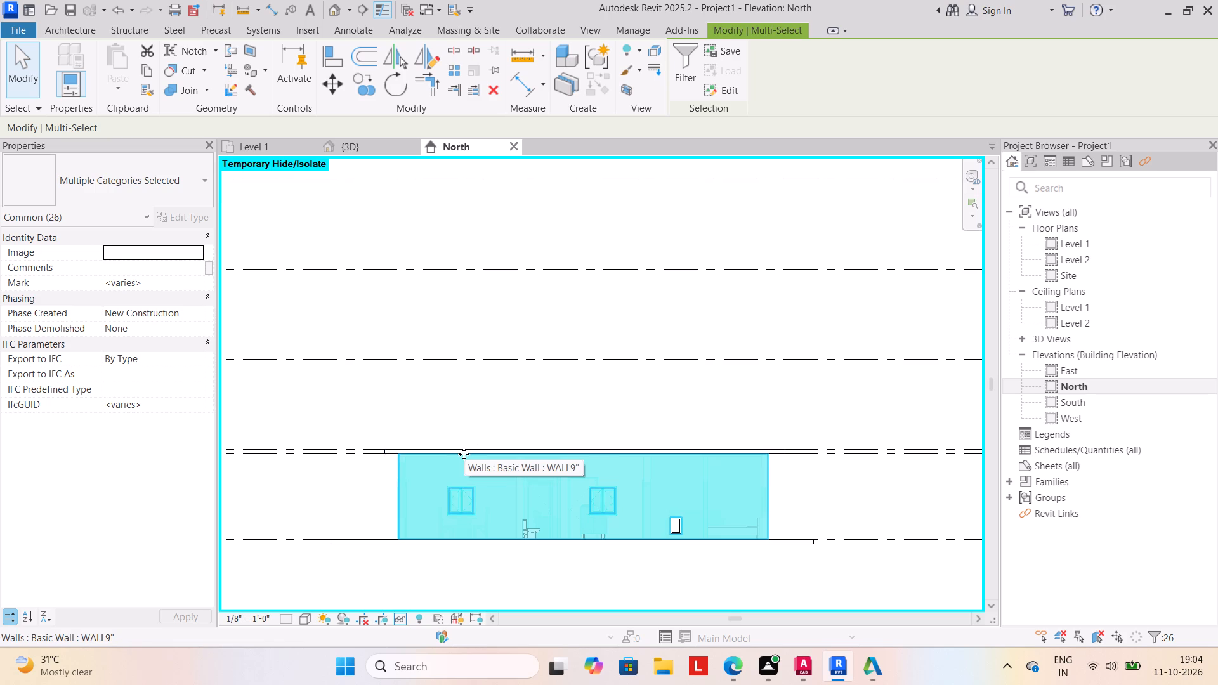
ctrl+click(468, 449)
ctrl+click(403, 450)
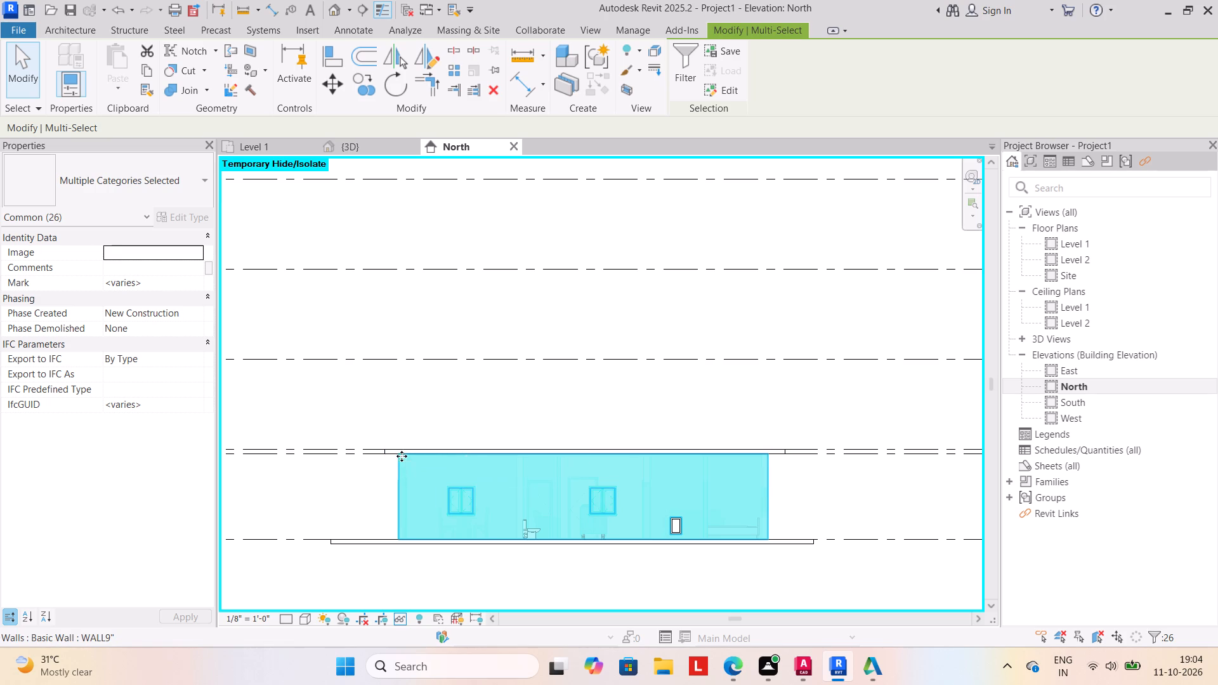
ctrl+scroll(393, 453, up, 4)
ctrl+click(390, 452)
scroll(534, 469, down, 4)
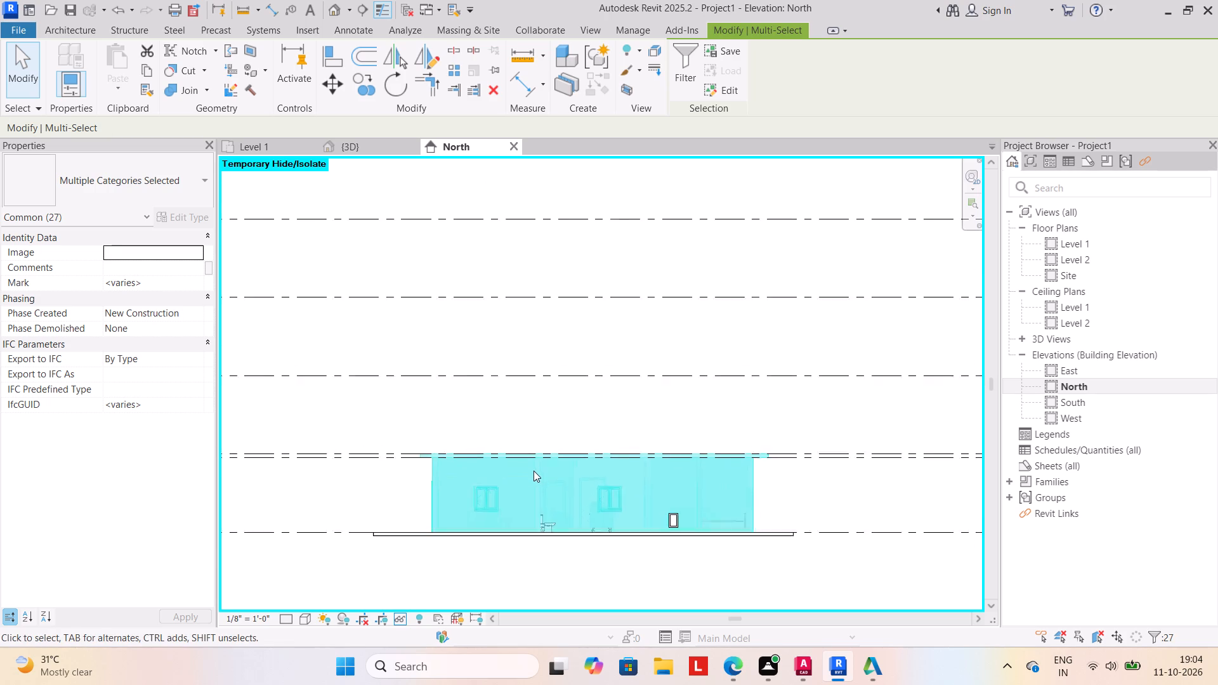
middle_drag(563, 490, 575, 467)
scroll(578, 462, down, 2)
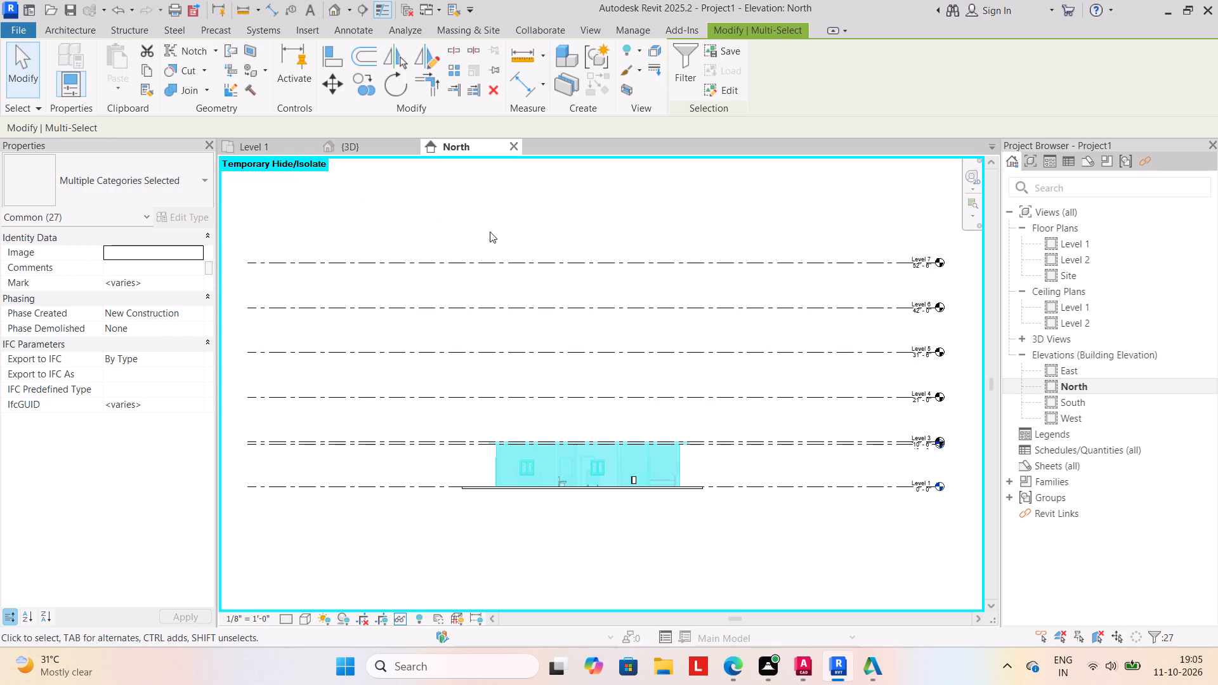
click(147, 72)
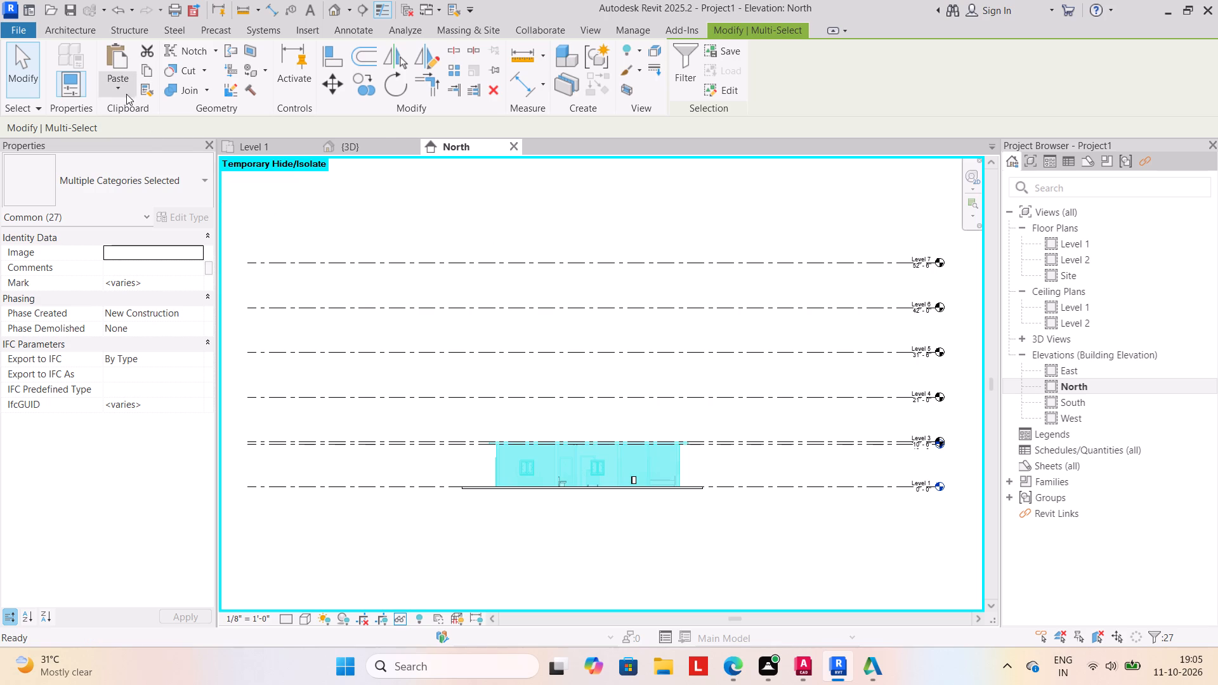
click(114, 91)
click(160, 147)
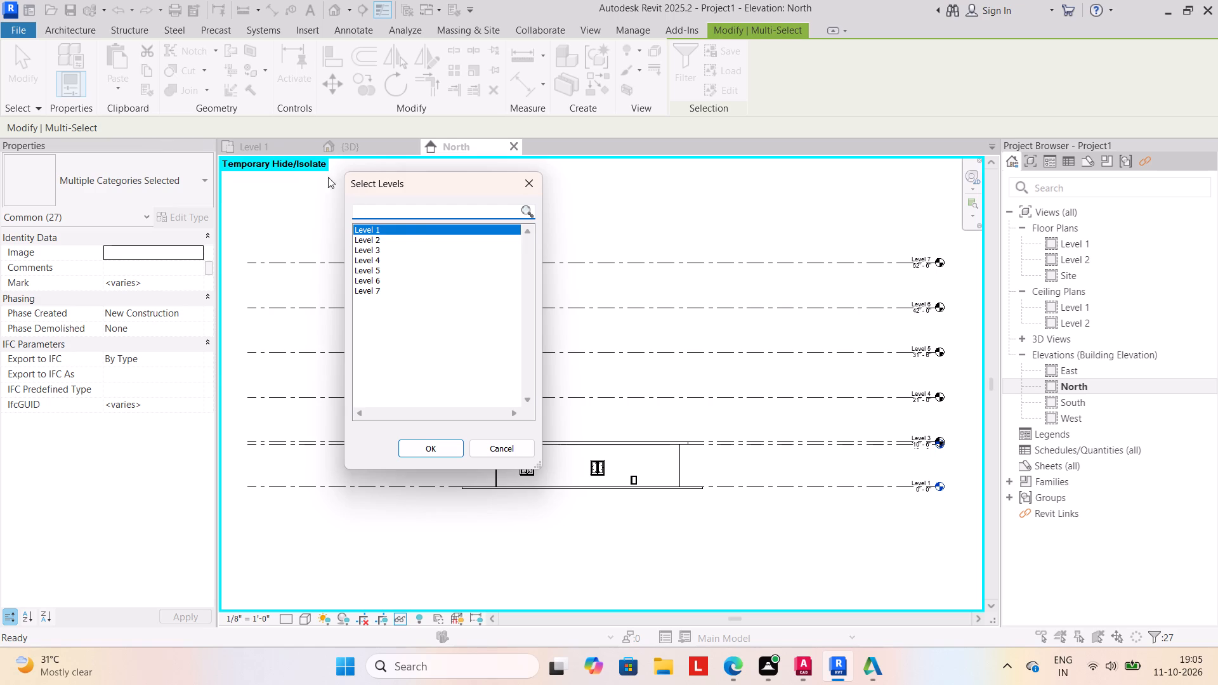
click(390, 249)
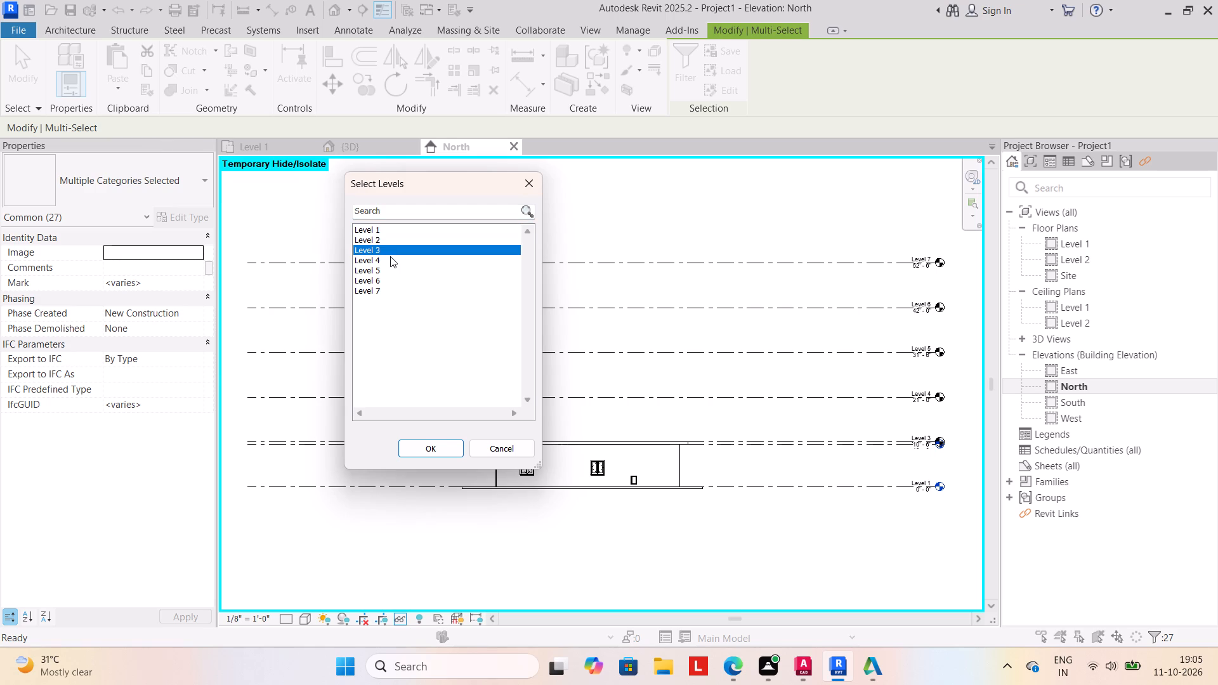
ctrl+click(390, 256)
click(436, 449)
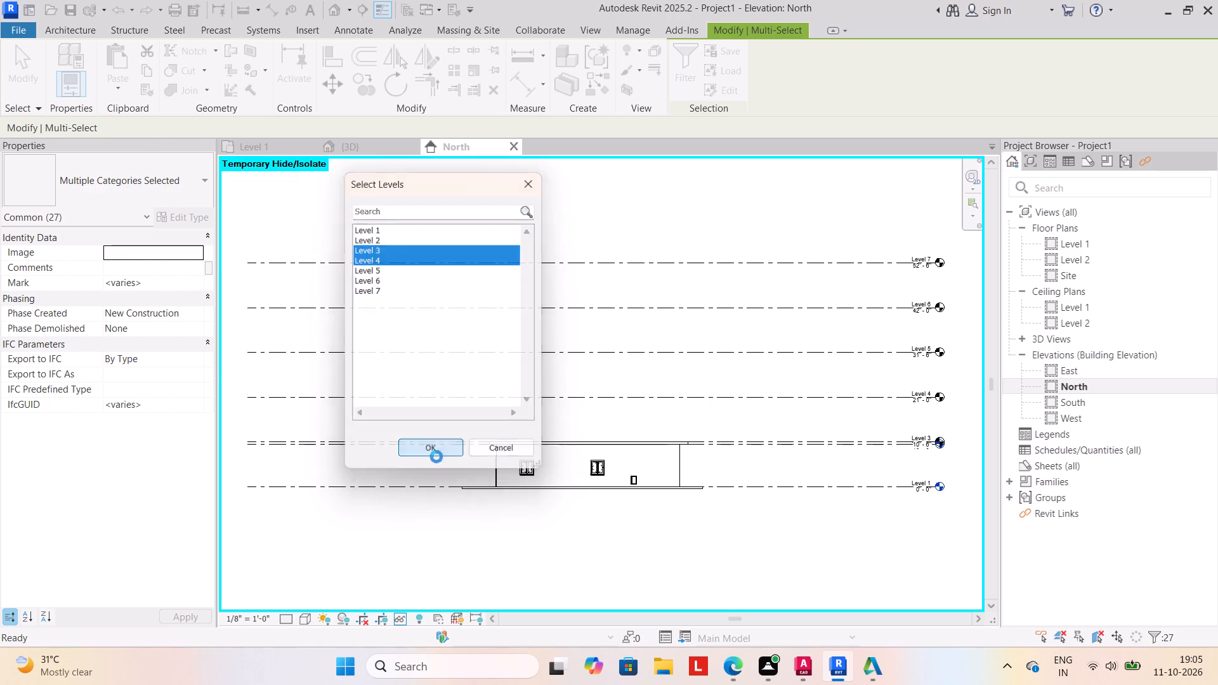
click(523, 573)
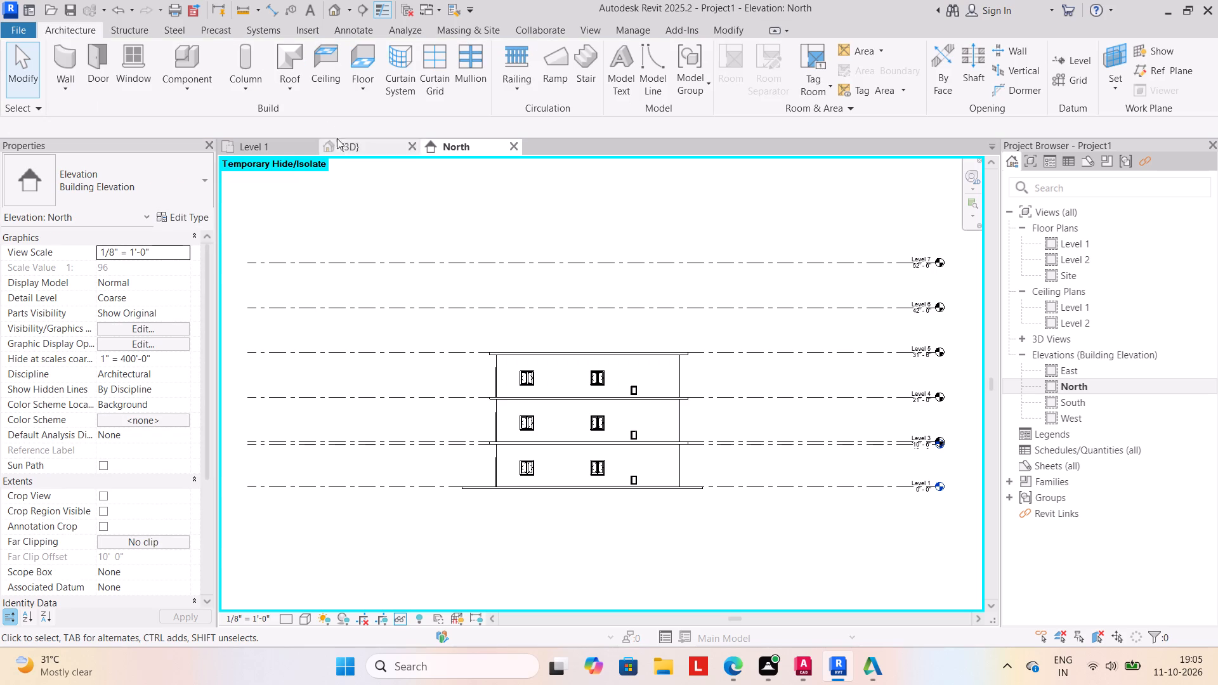
Examine the stacked storeys, their openings and slabs from several angles in the 3D view.
click(353, 146)
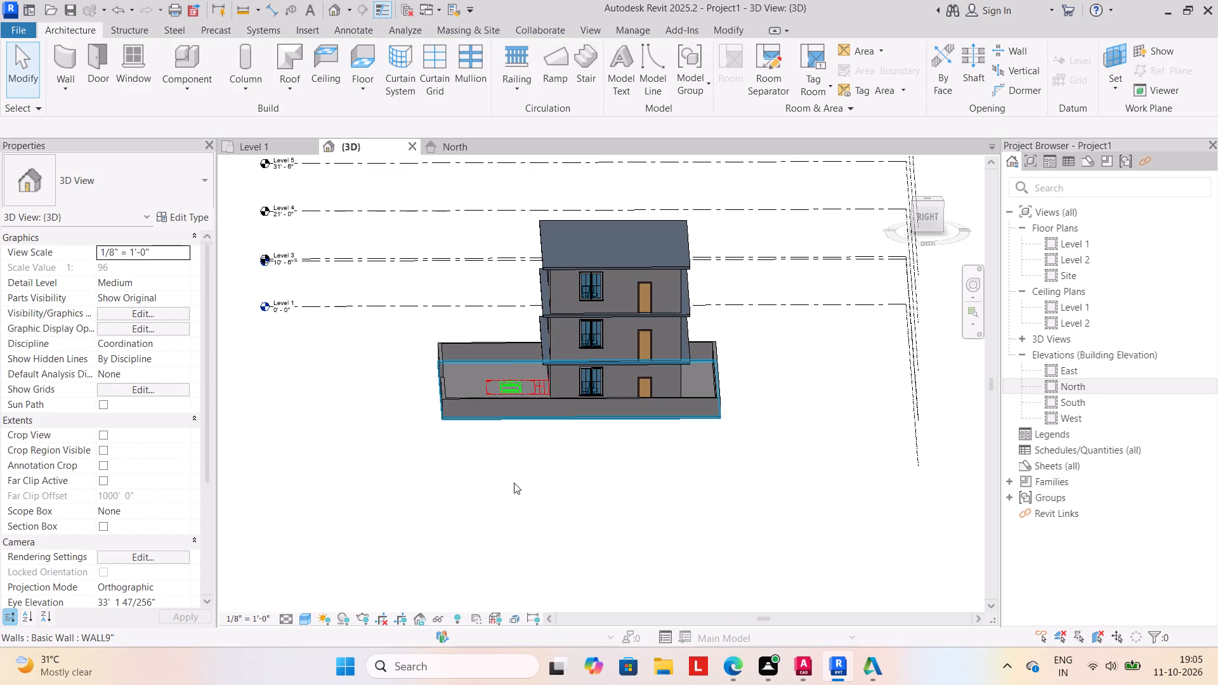
shift+middle_drag(495, 485, 365, 441)
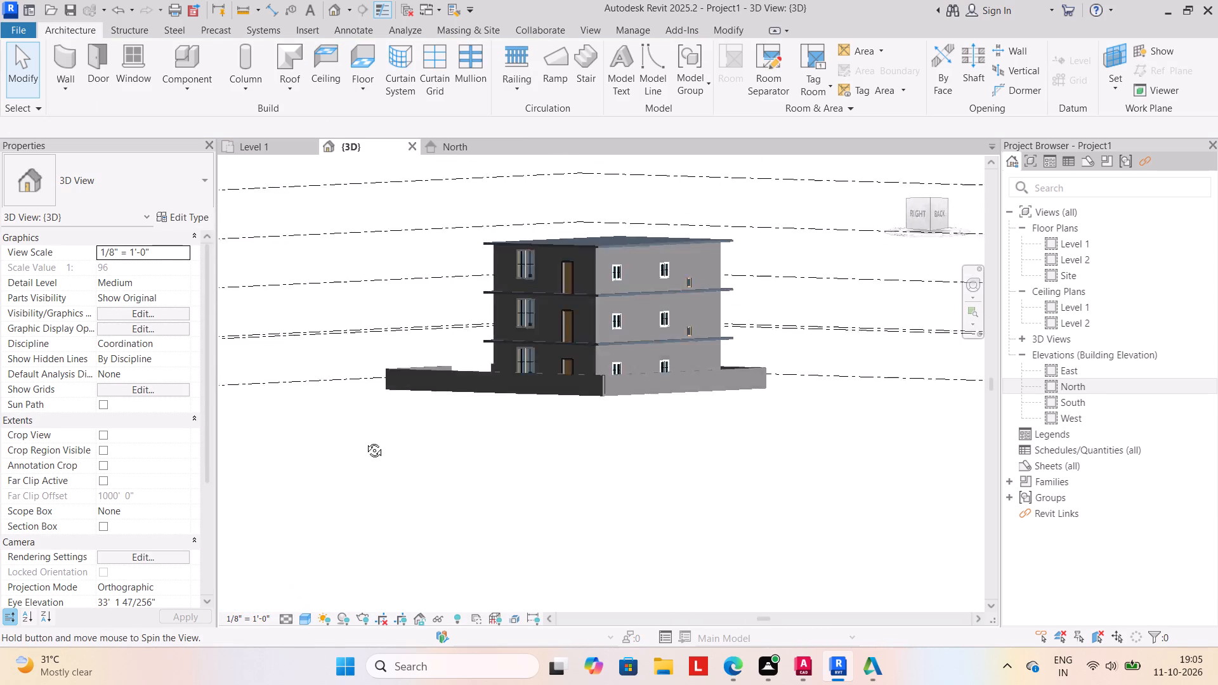
shift+middle_drag(365, 441, 344, 485)
shift+middle_drag(480, 492, 641, 488)
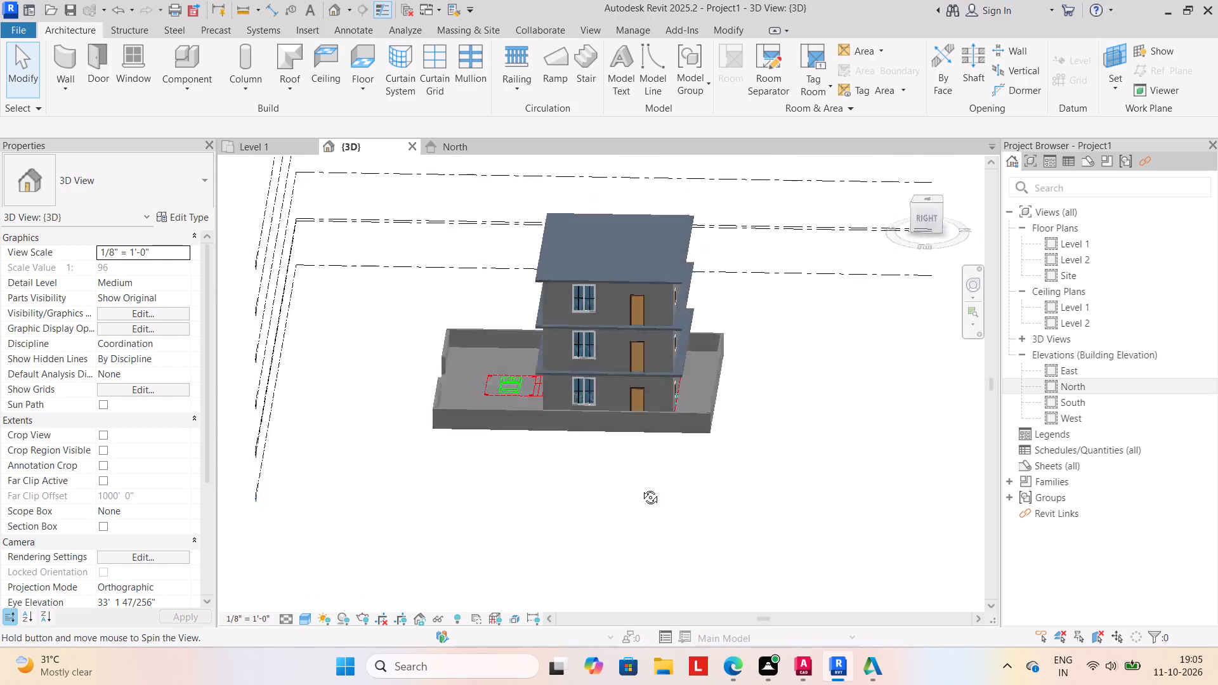
shift+middle_drag(641, 488, 639, 484)
shift+scroll(635, 462, up, 1)
shift+middle_click(635, 462)
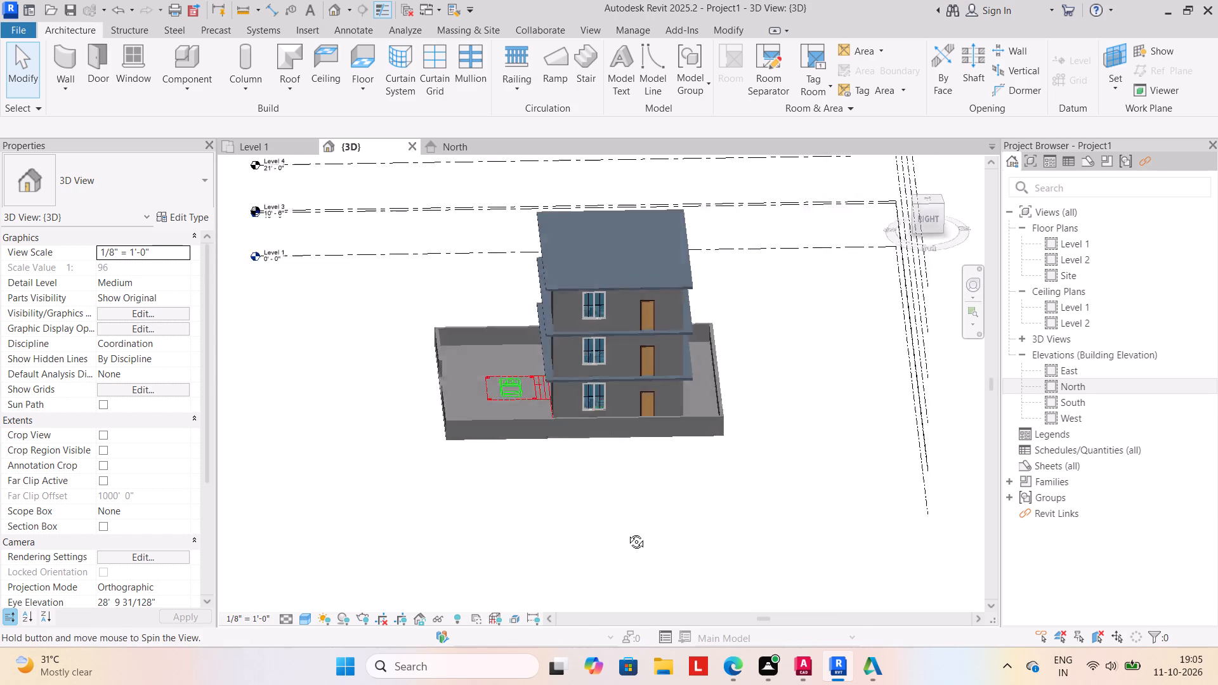
middle_drag(631, 466, 625, 511)
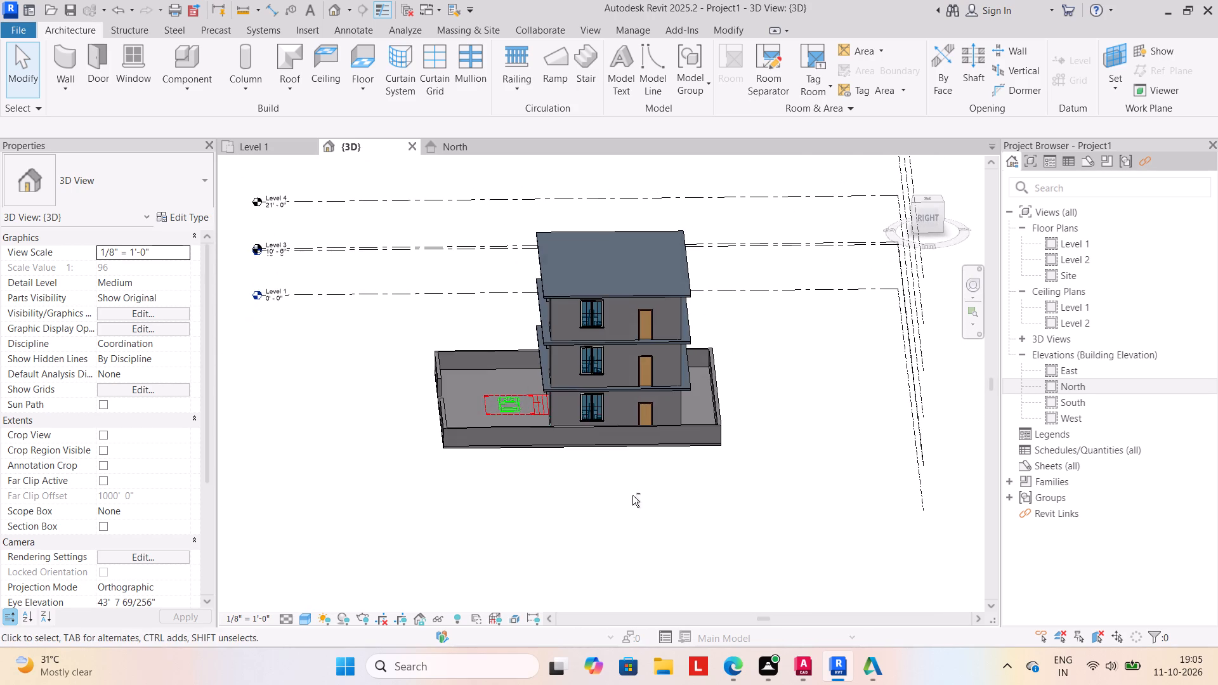
shift+middle_drag(633, 491, 645, 431)
shift+middle_drag(646, 425, 640, 445)
shift+scroll(640, 445, up, 1)
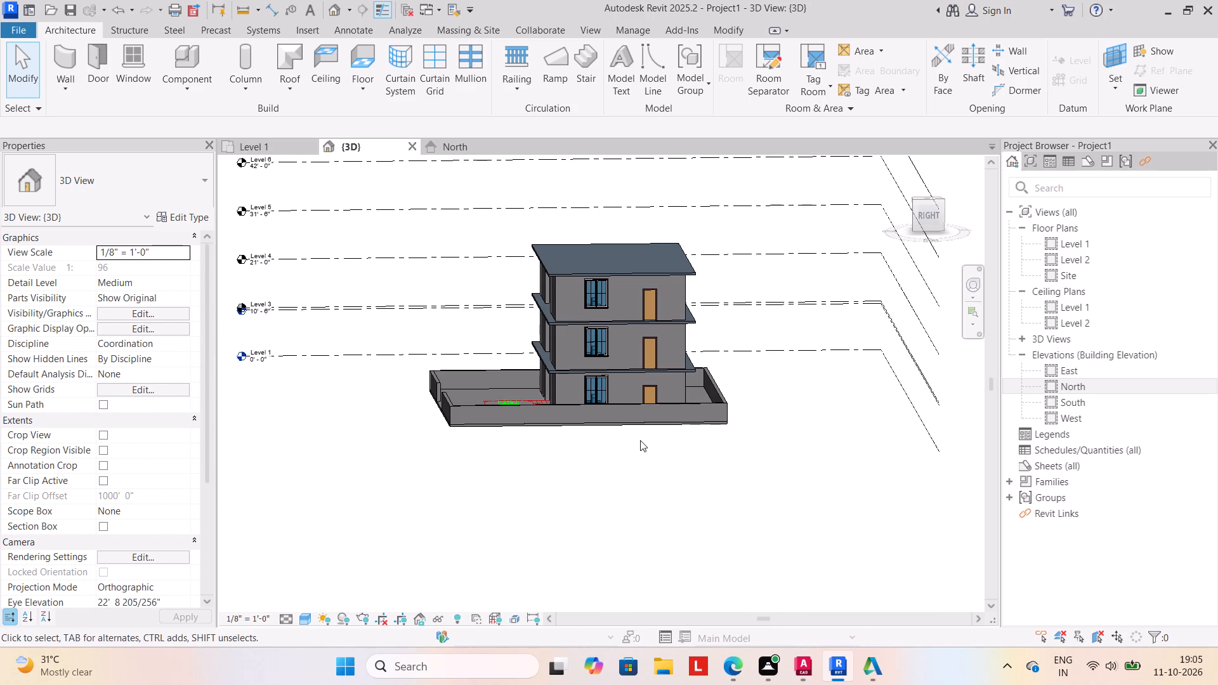
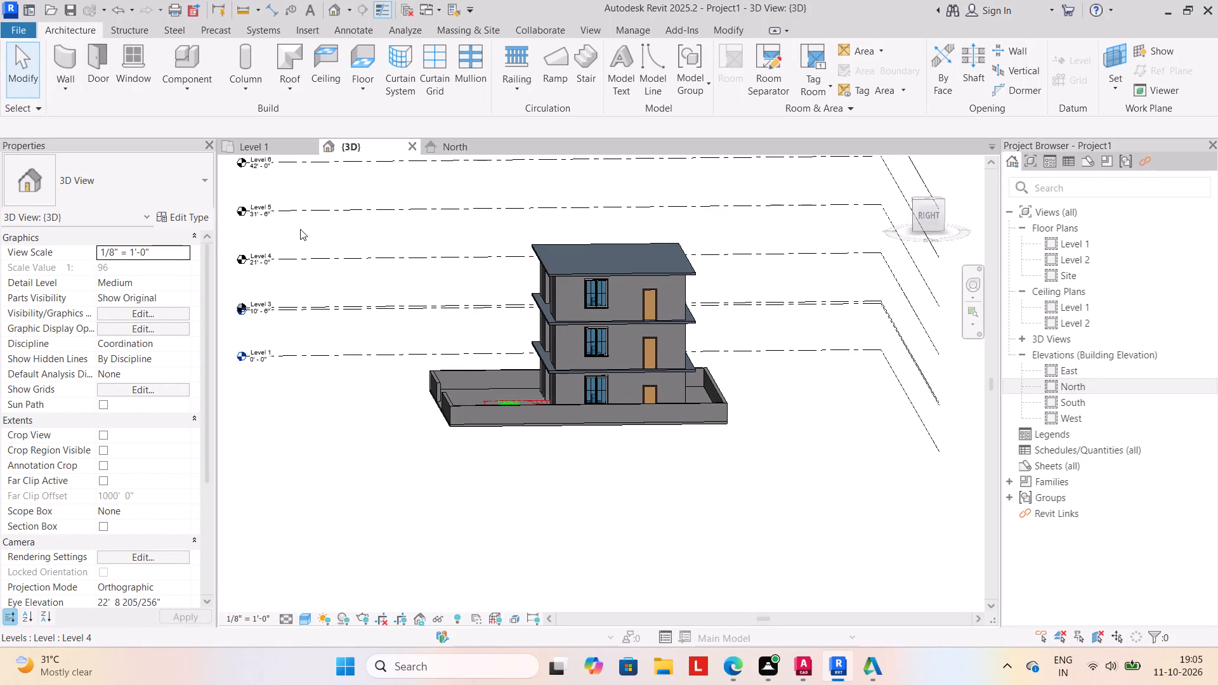
Sketch a rectangular Handrail - Rectangular railing path on Level 2, offset 2' outward from the house's outer wall corners.
click(287, 142)
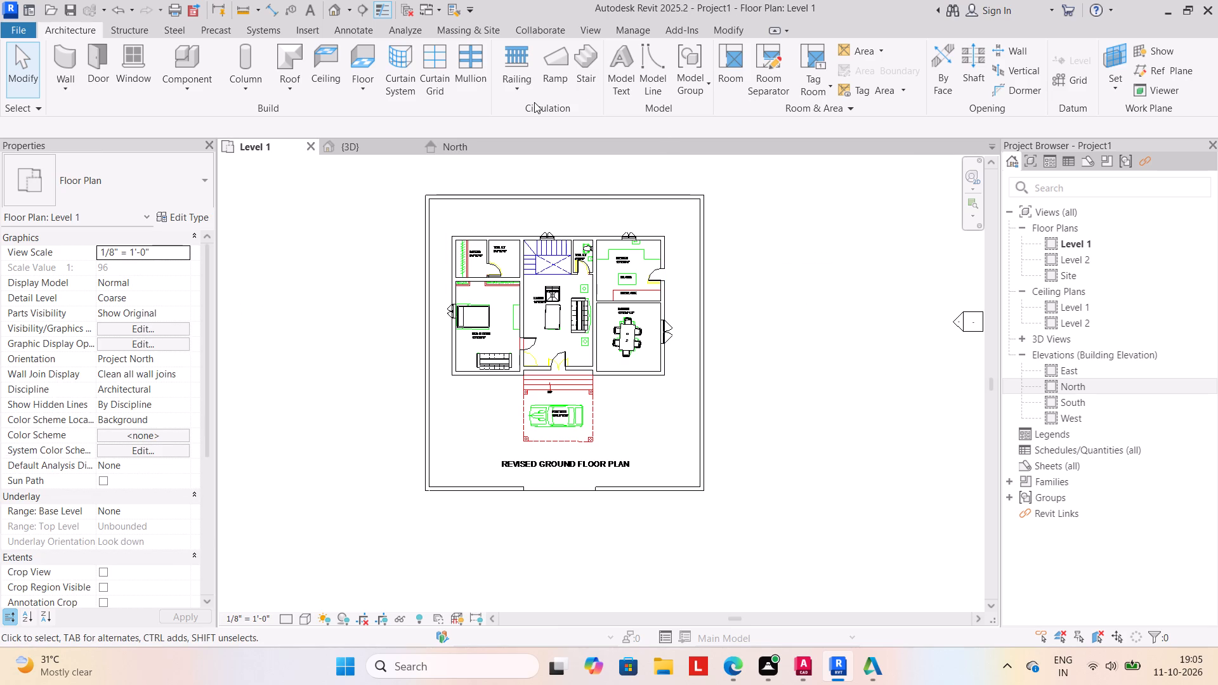
click(513, 89)
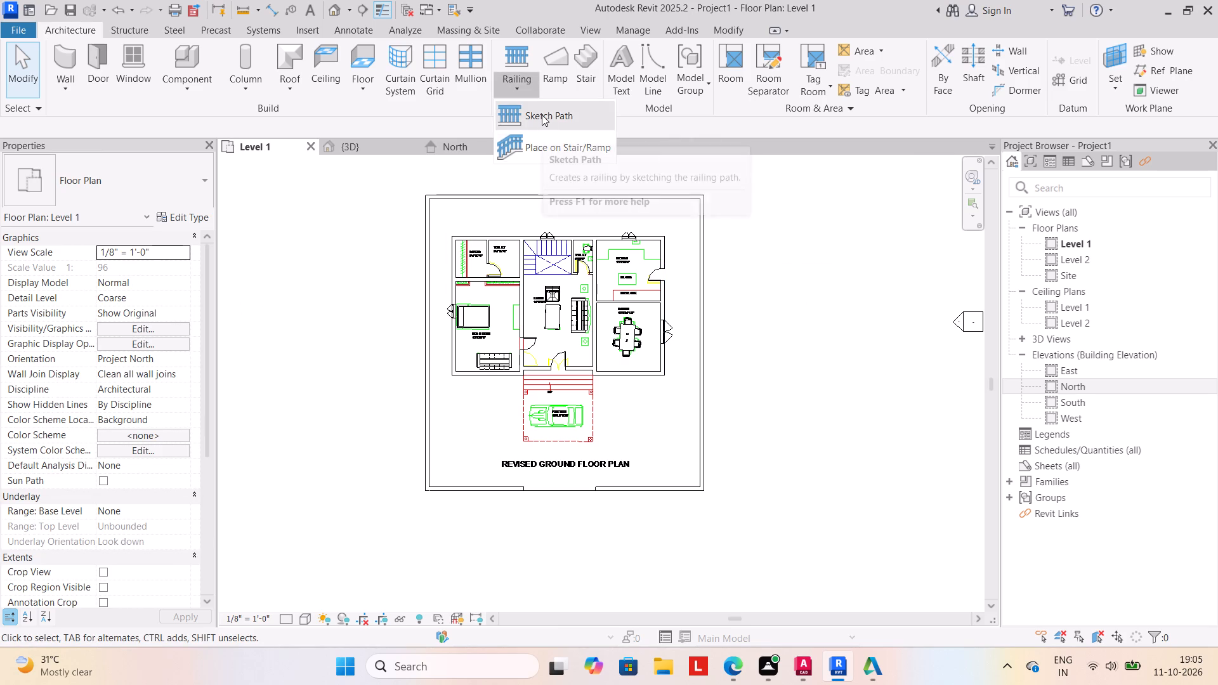
click(542, 115)
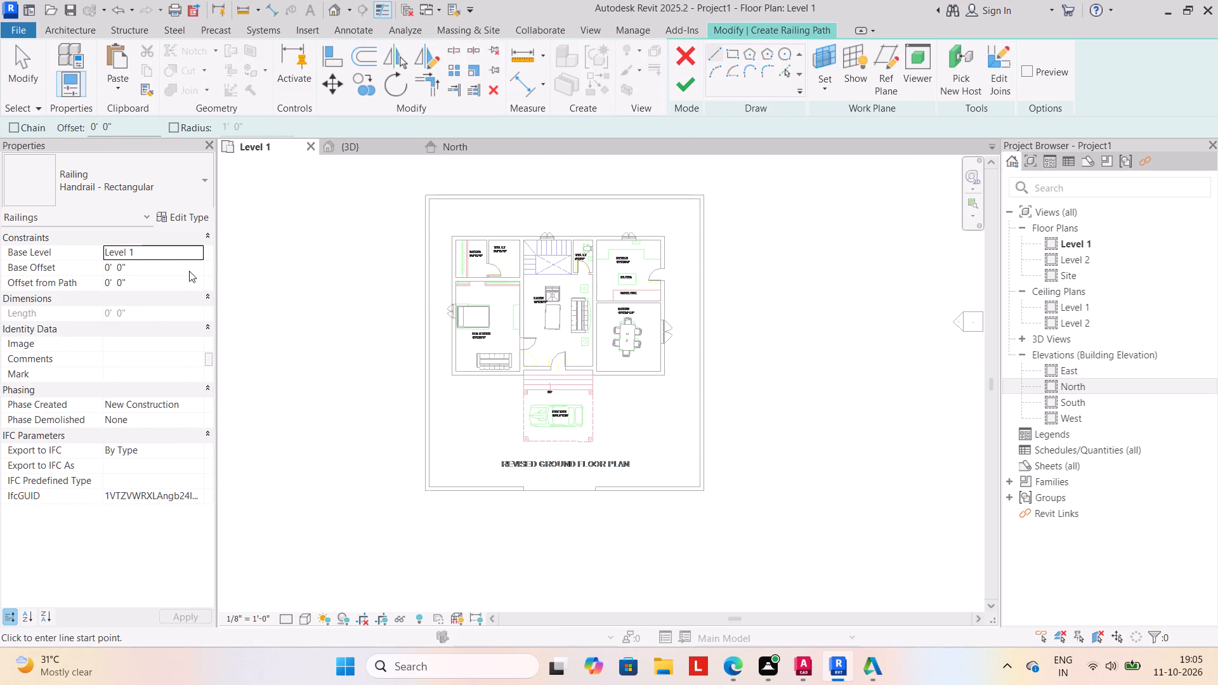
click(195, 252)
click(174, 294)
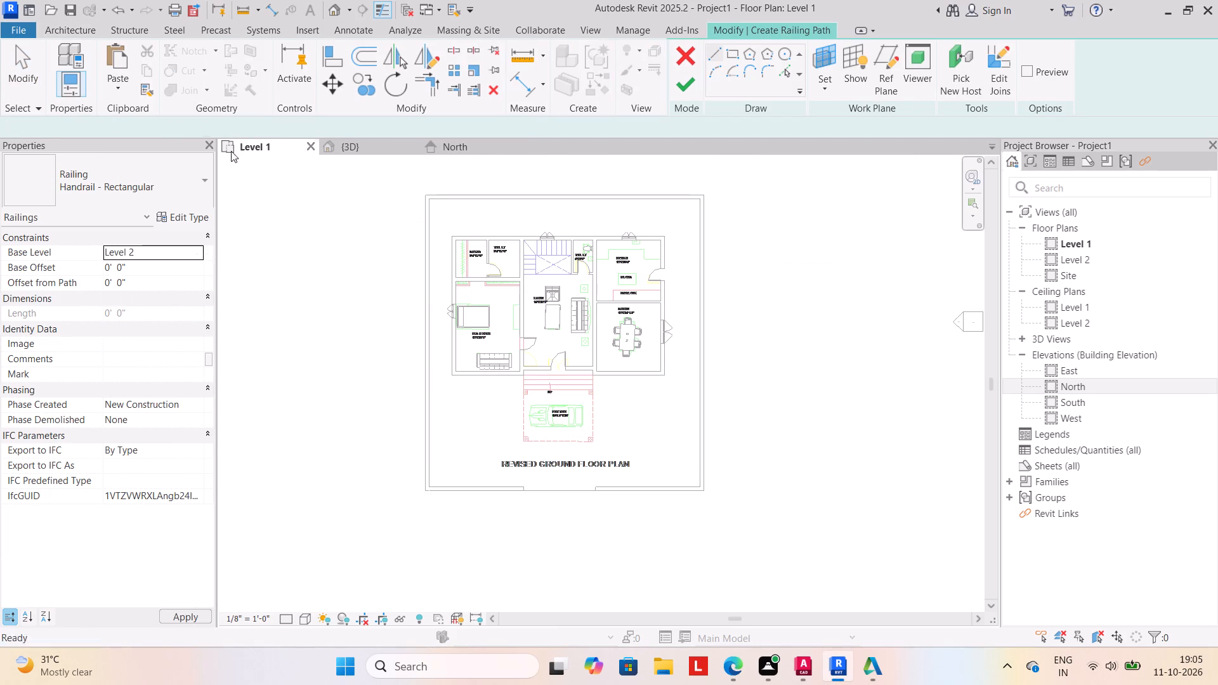
click(124, 124)
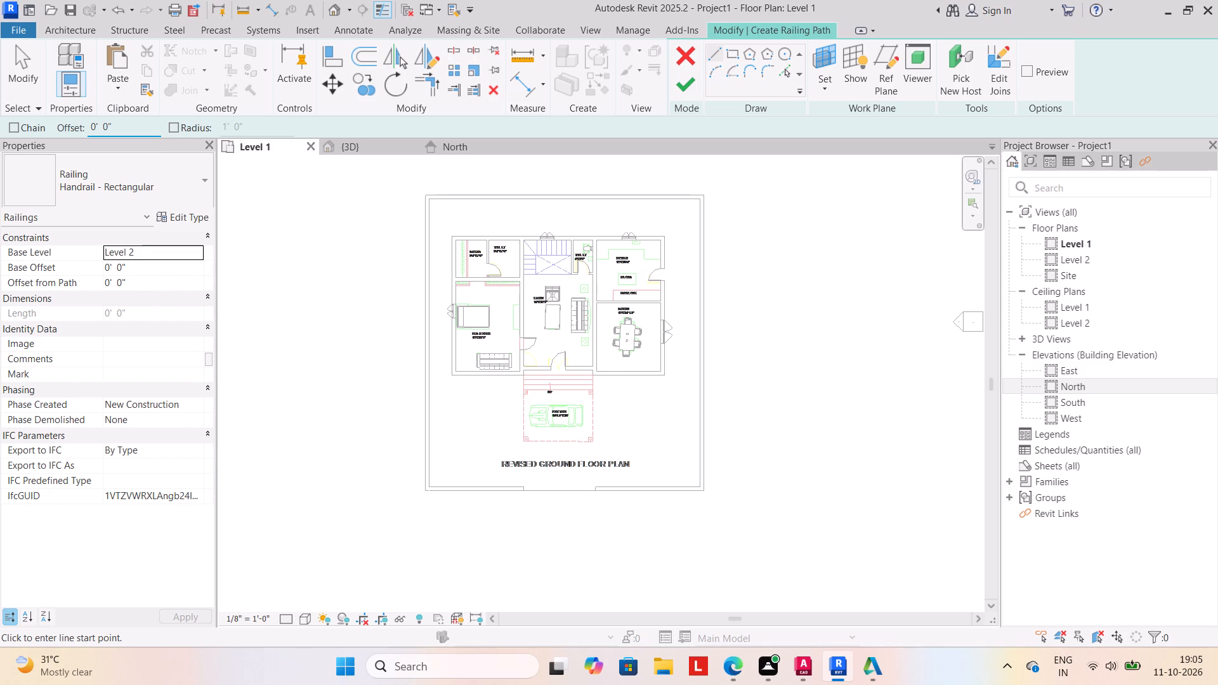
key(BackSpace)
key(BackSpace)
key(BackSpace)
key(BackSpace)
key(BackSpace)
key(BackSpace)
key(BackSpace)
key(BackSpace)
key(BackSpace)
key(BackSpace)
key(BackSpace)
text(2')
key(Return)
click(734, 52)
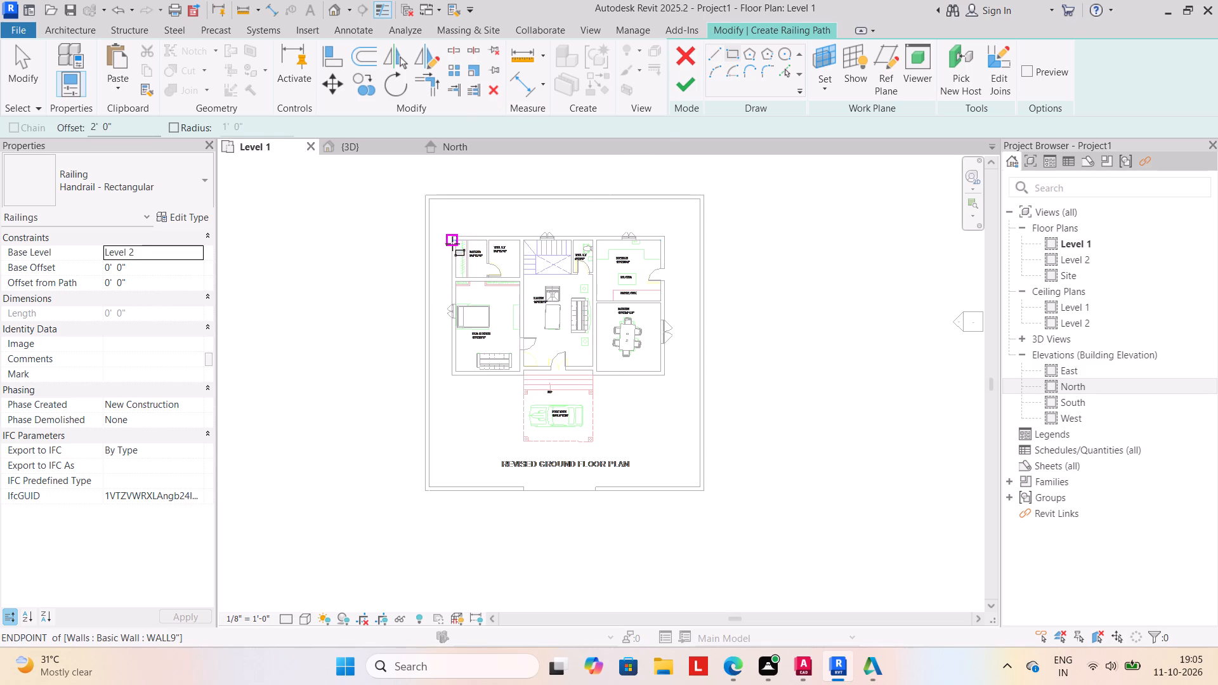
click(450, 235)
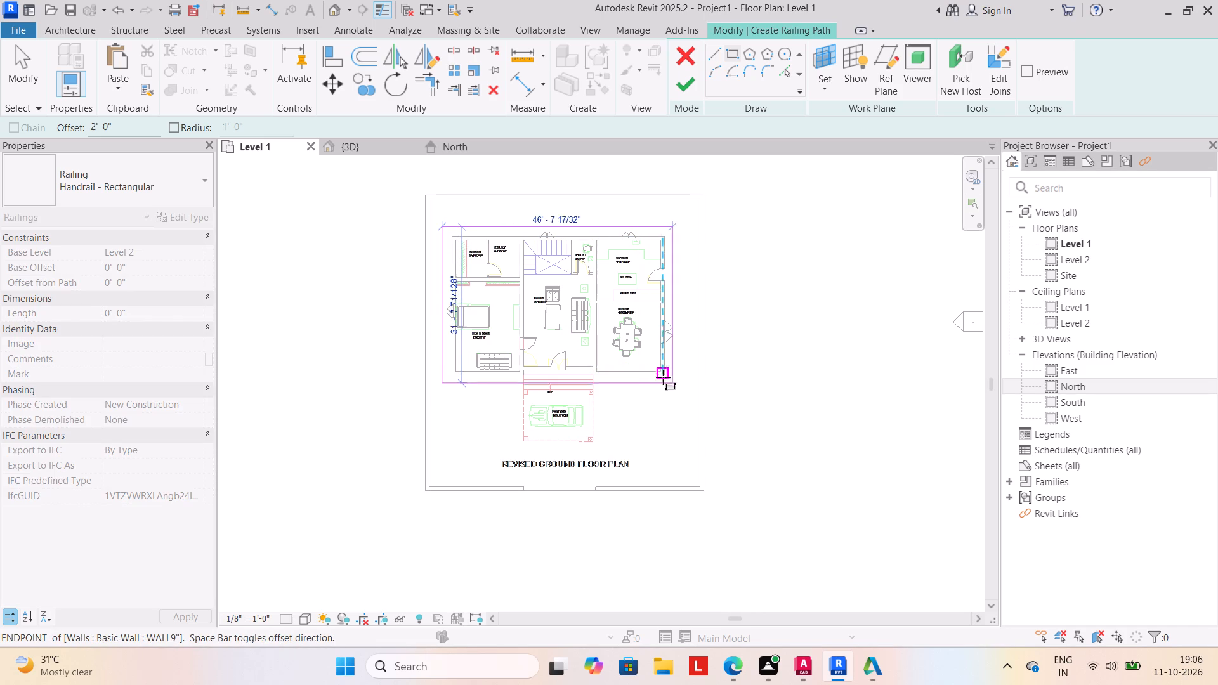
click(665, 372)
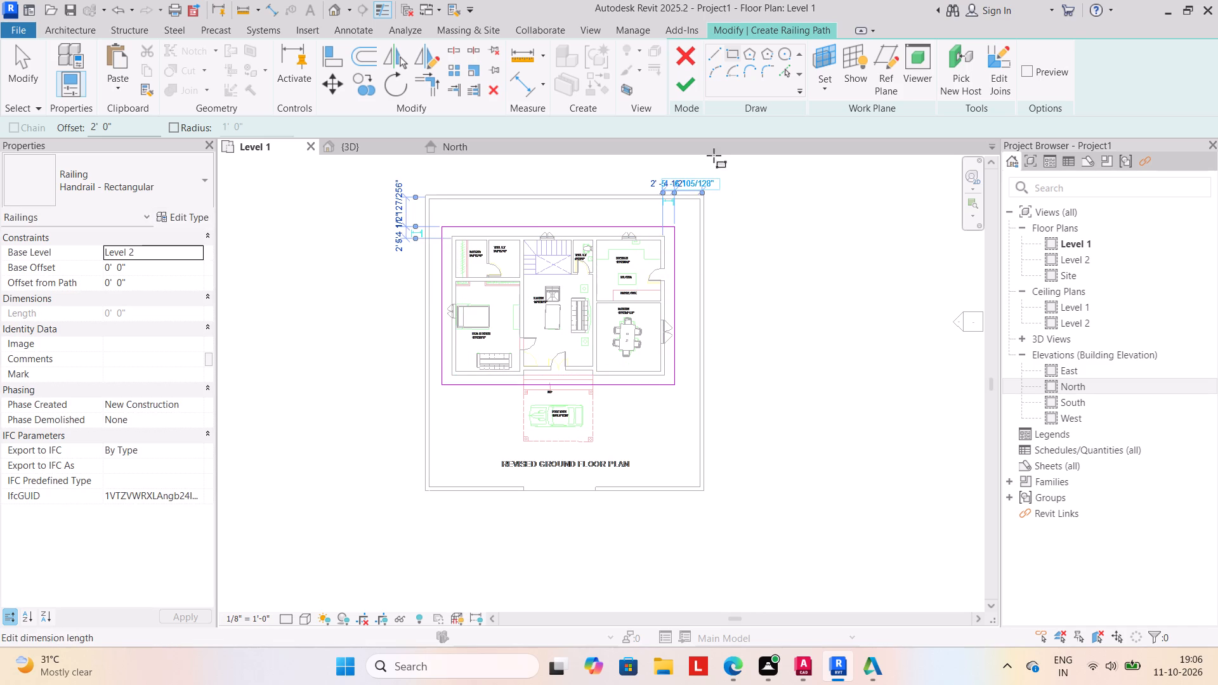
click(683, 84)
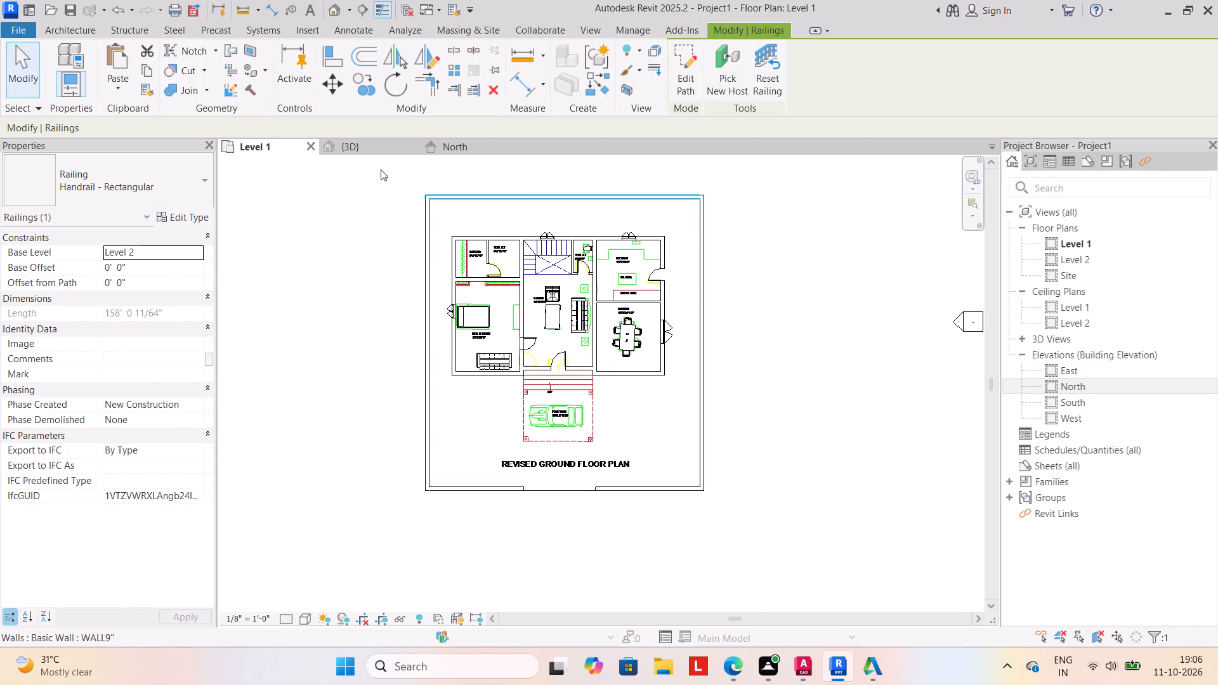
In the 3D view, copy the Level 2 railing and paste it aligned to Level 4.
click(365, 151)
click(533, 500)
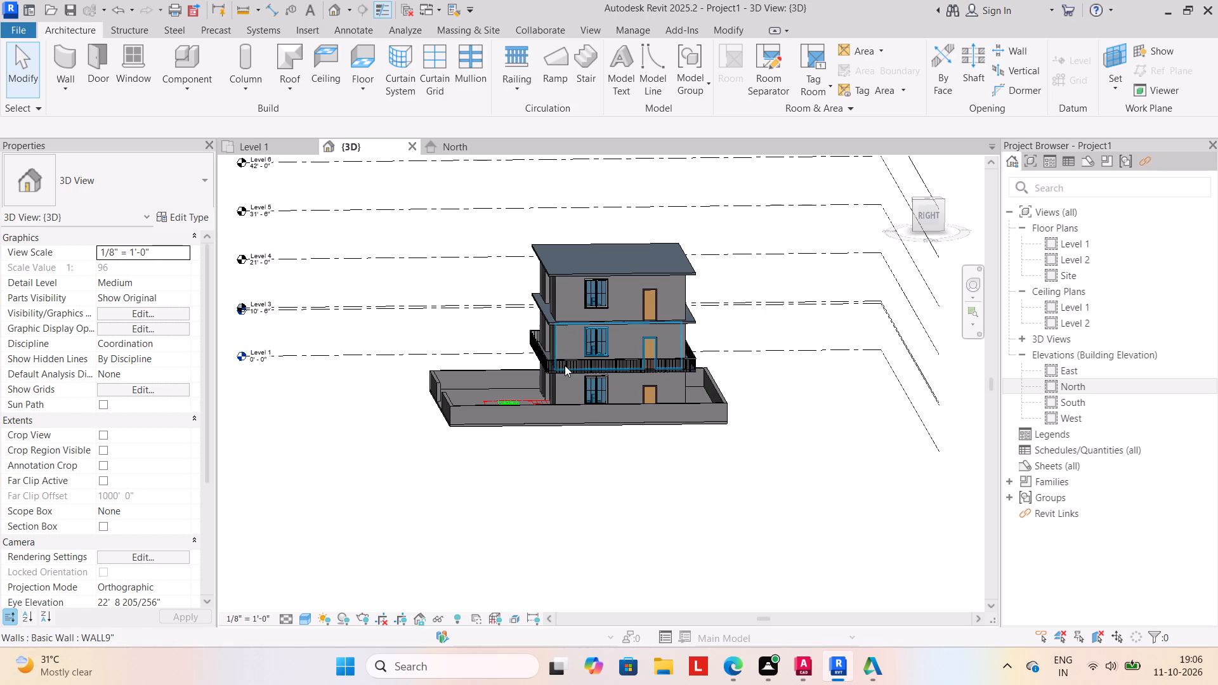
scroll(554, 362, up, 4)
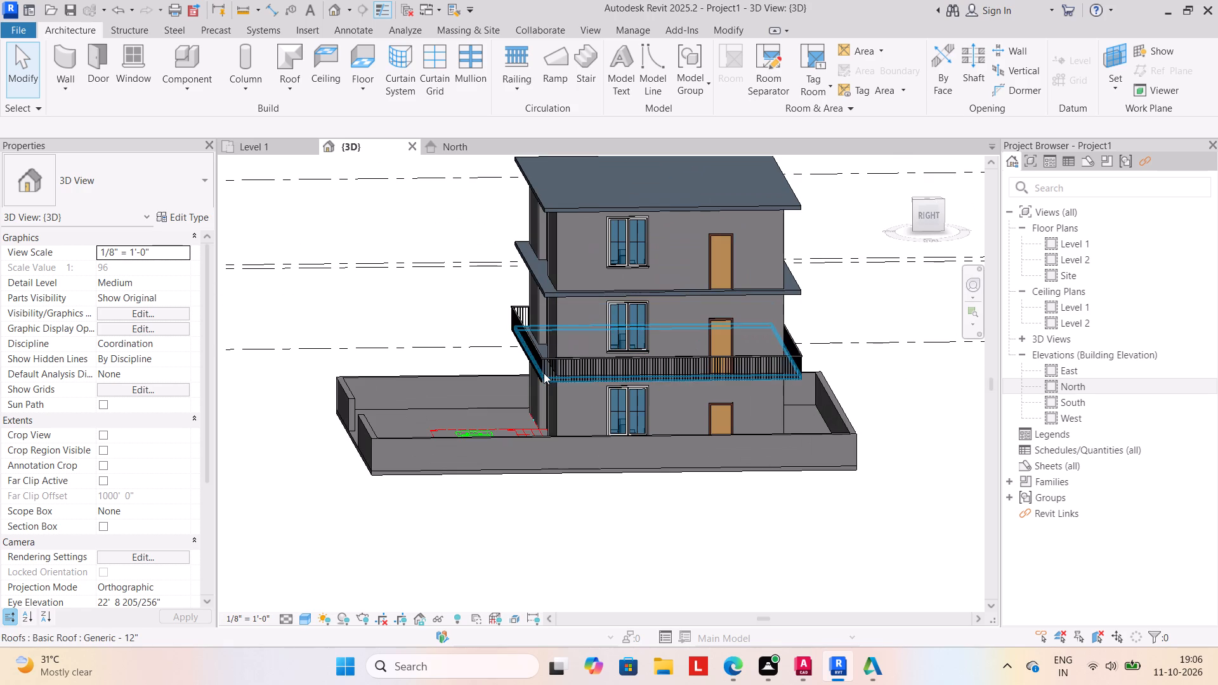
click(575, 364)
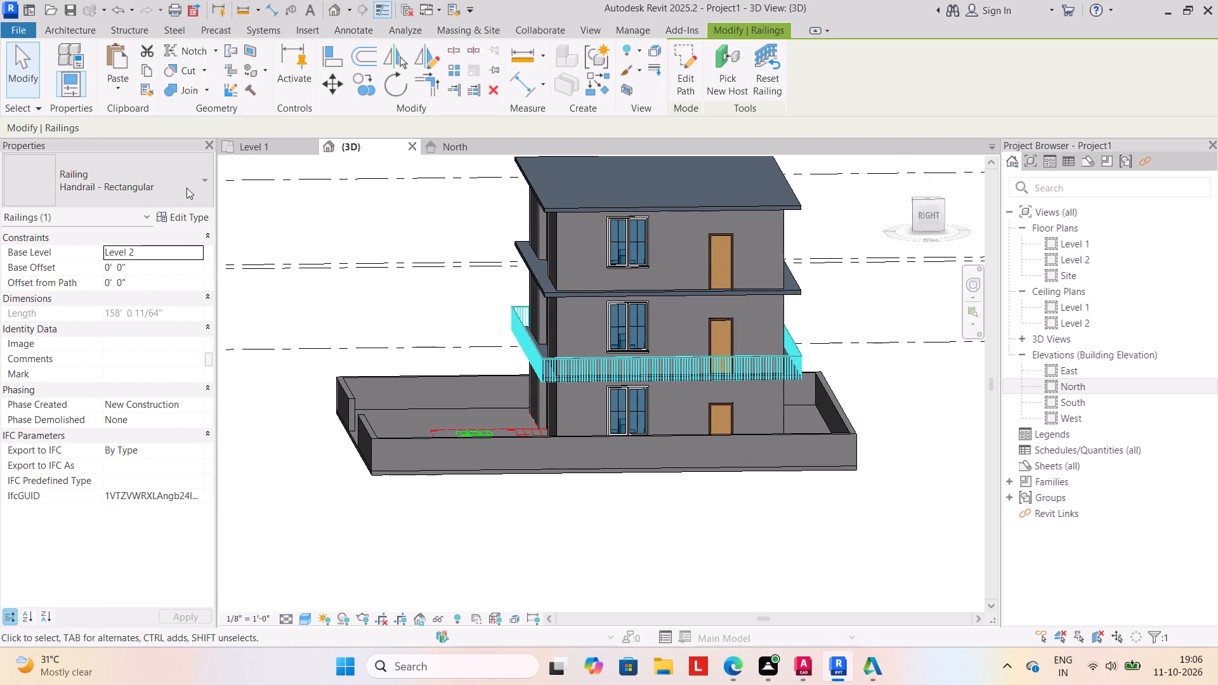
click(147, 70)
click(117, 91)
click(169, 150)
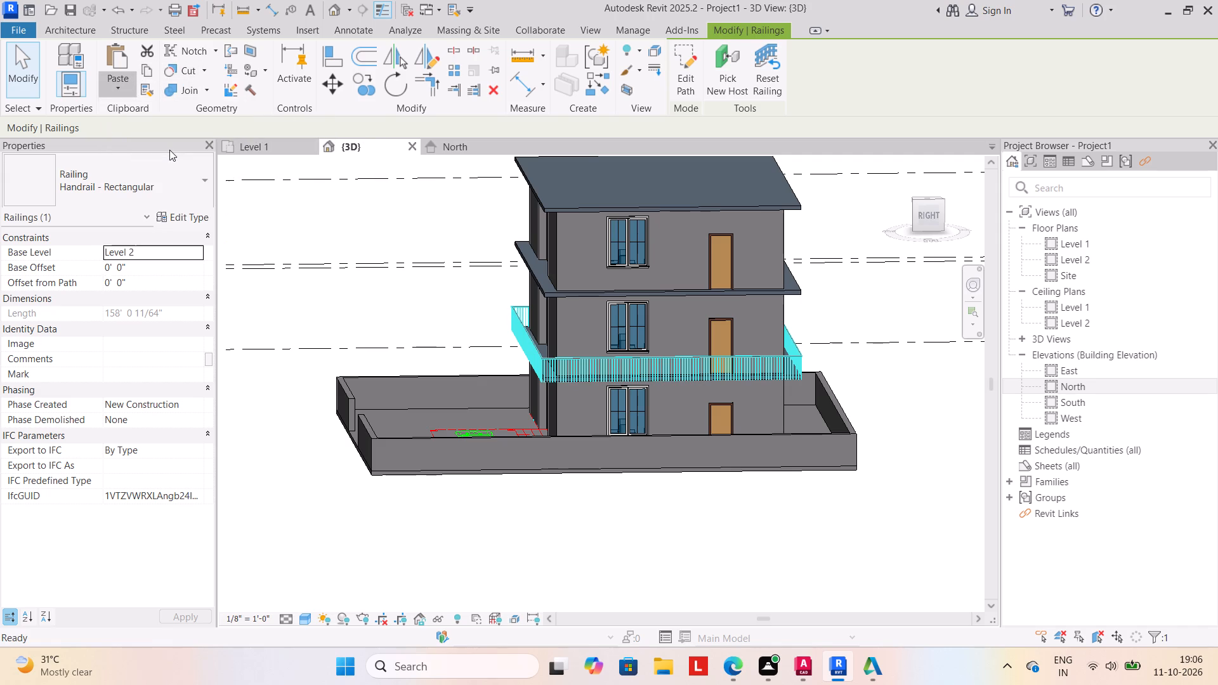
click(371, 259)
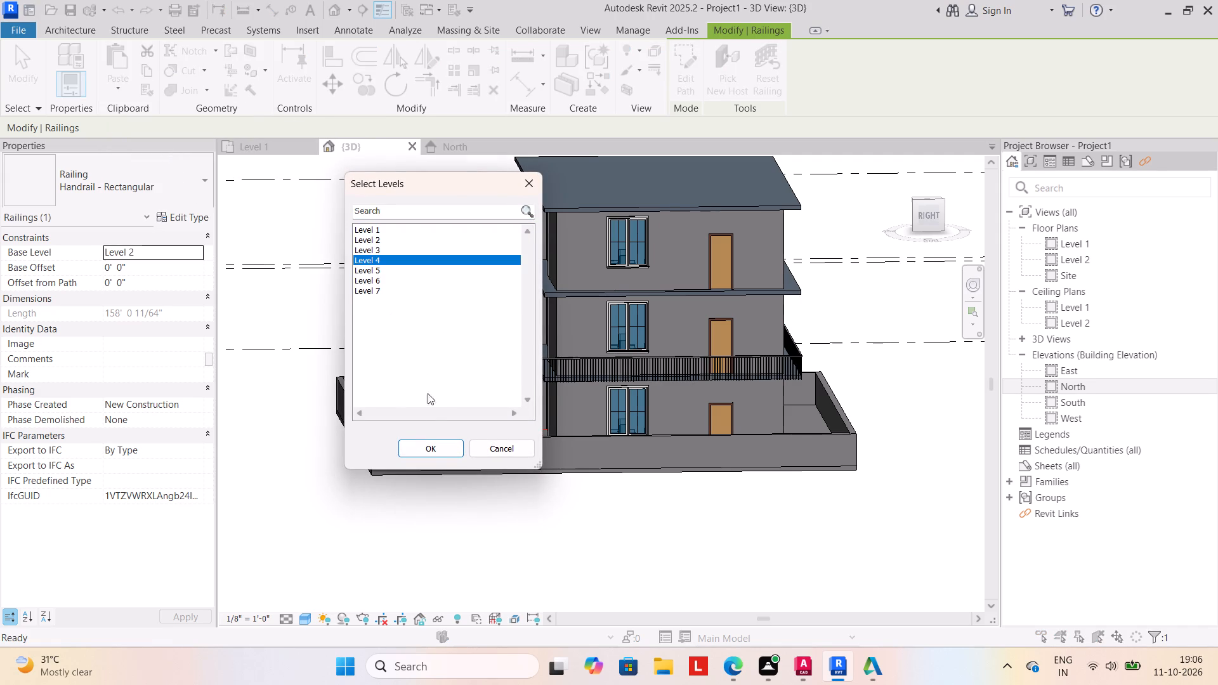
click(427, 452)
click(518, 544)
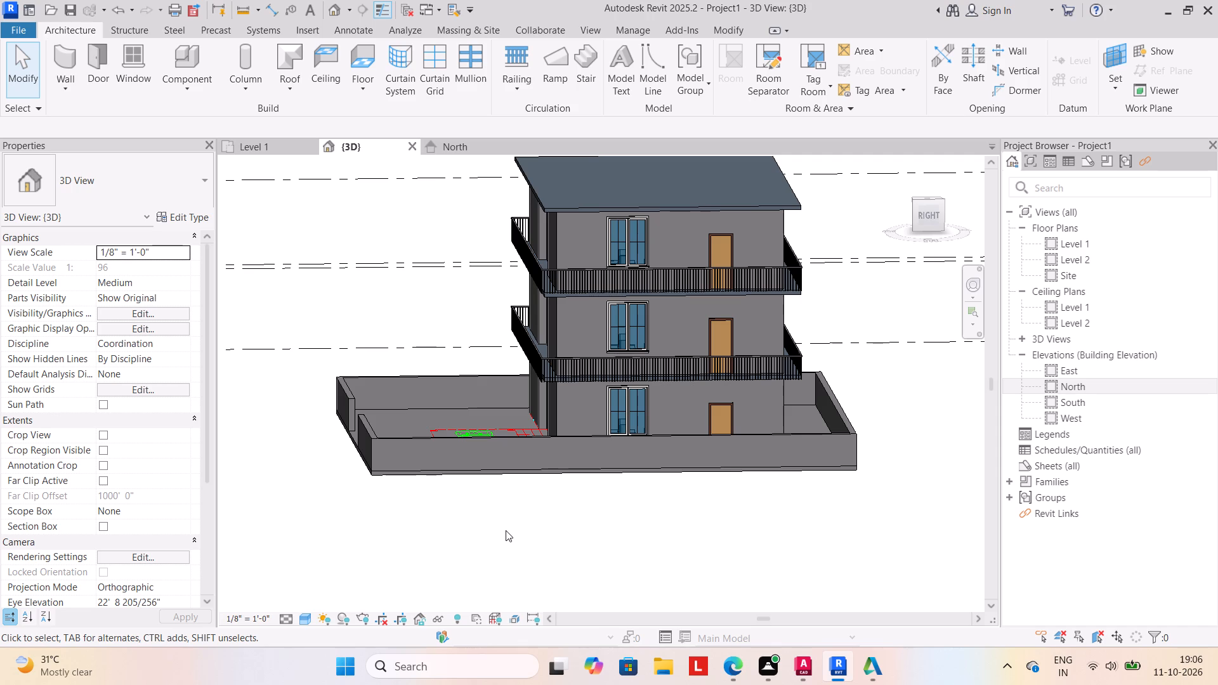
Examine the railings on both upper storeys and the front gate opening from several angles.
shift+middle_drag(494, 525, 652, 528)
shift+middle_drag(592, 546, 638, 544)
middle_drag(617, 528, 461, 505)
shift+middle_drag(496, 525, 501, 553)
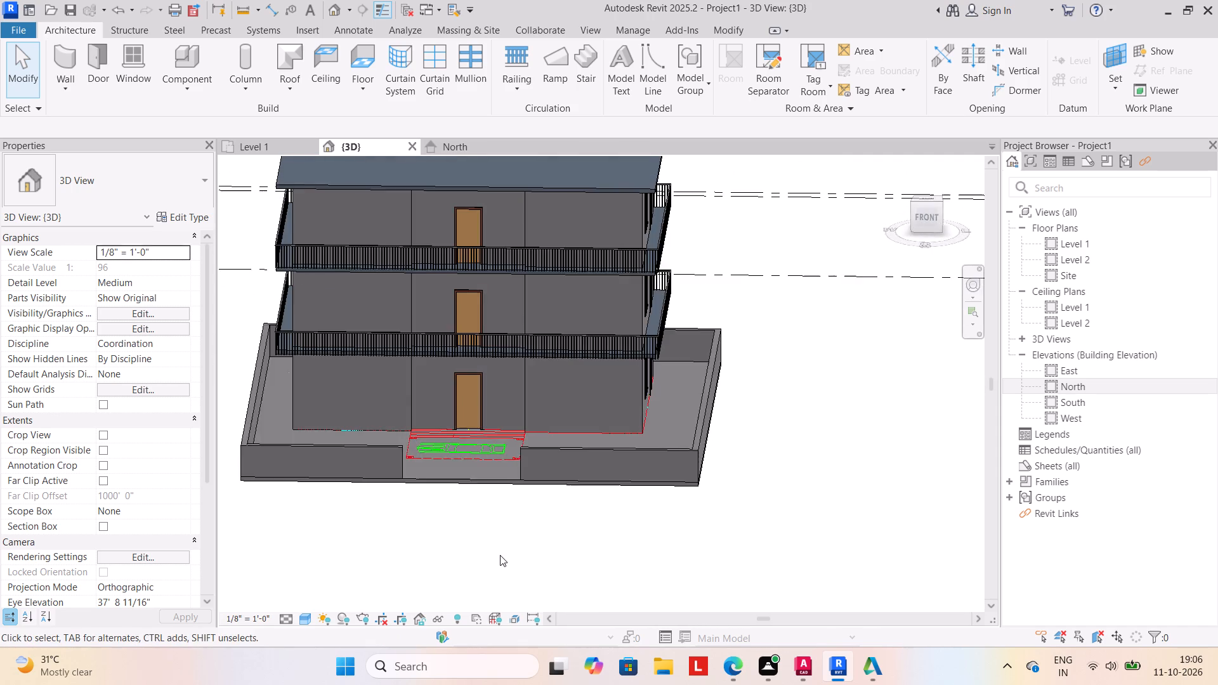
shift+middle_drag(499, 548, 497, 556)
middle_drag(495, 551, 517, 513)
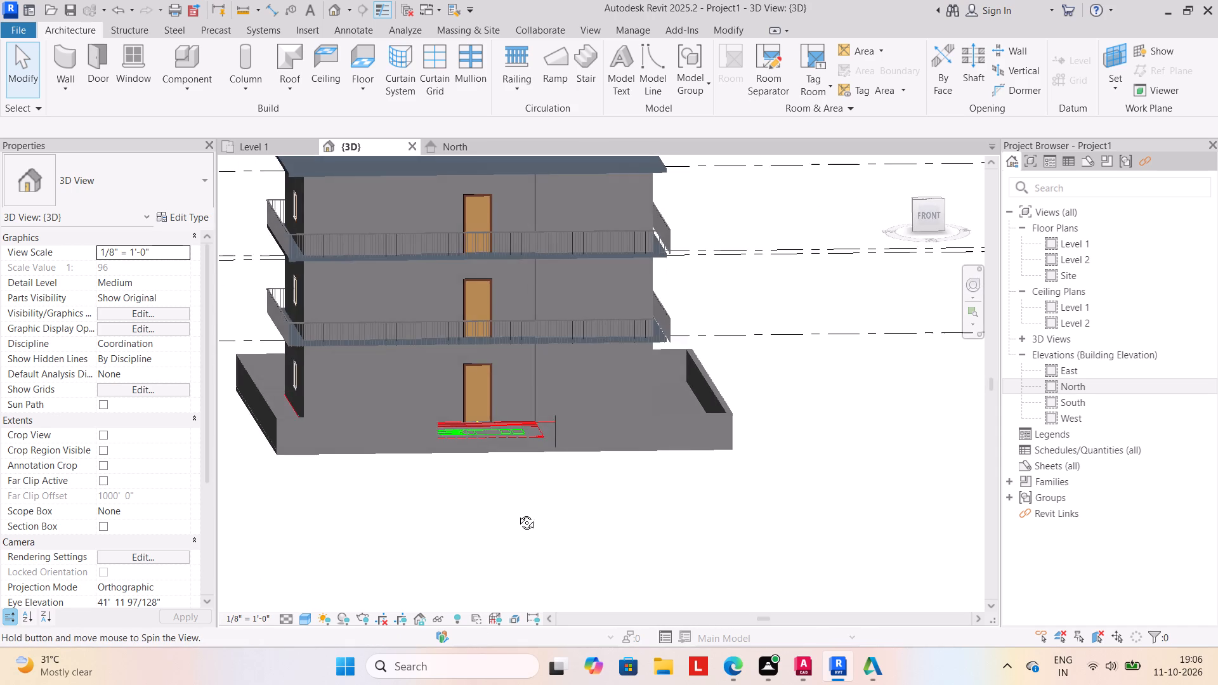
middle_drag(517, 513, 514, 525)
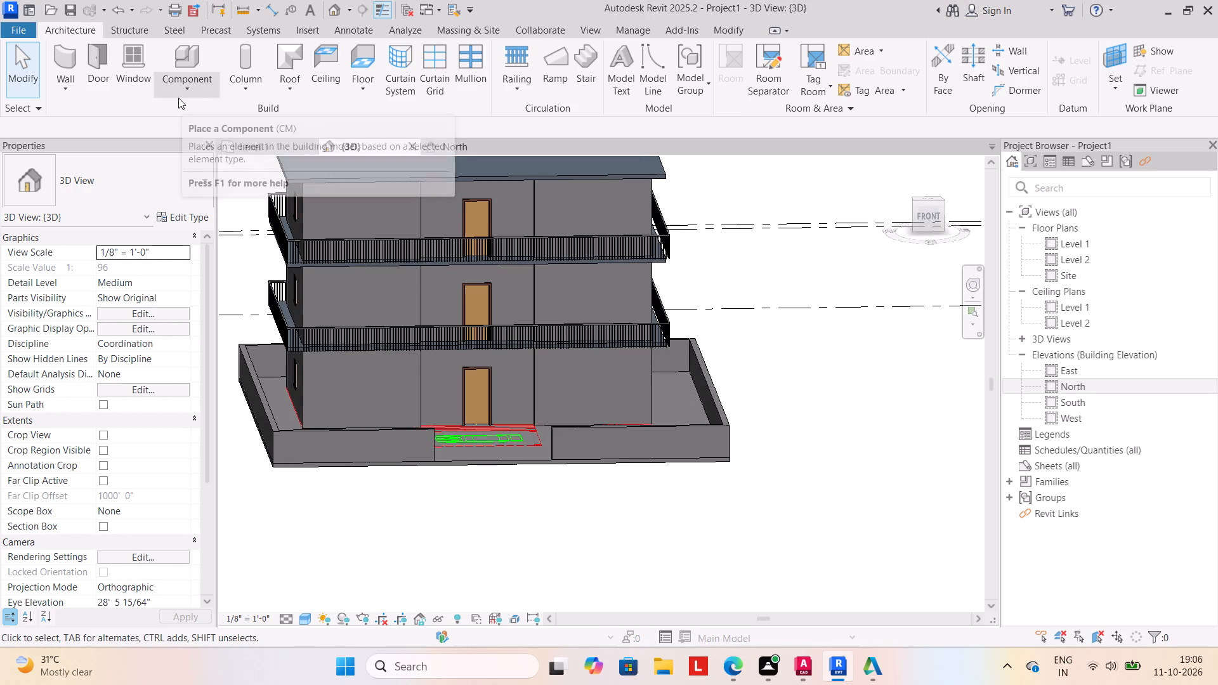
Load the gate_7956.0002 family from the Gate folder and place it on Level 1 in the front boundary wall opening.
click(185, 90)
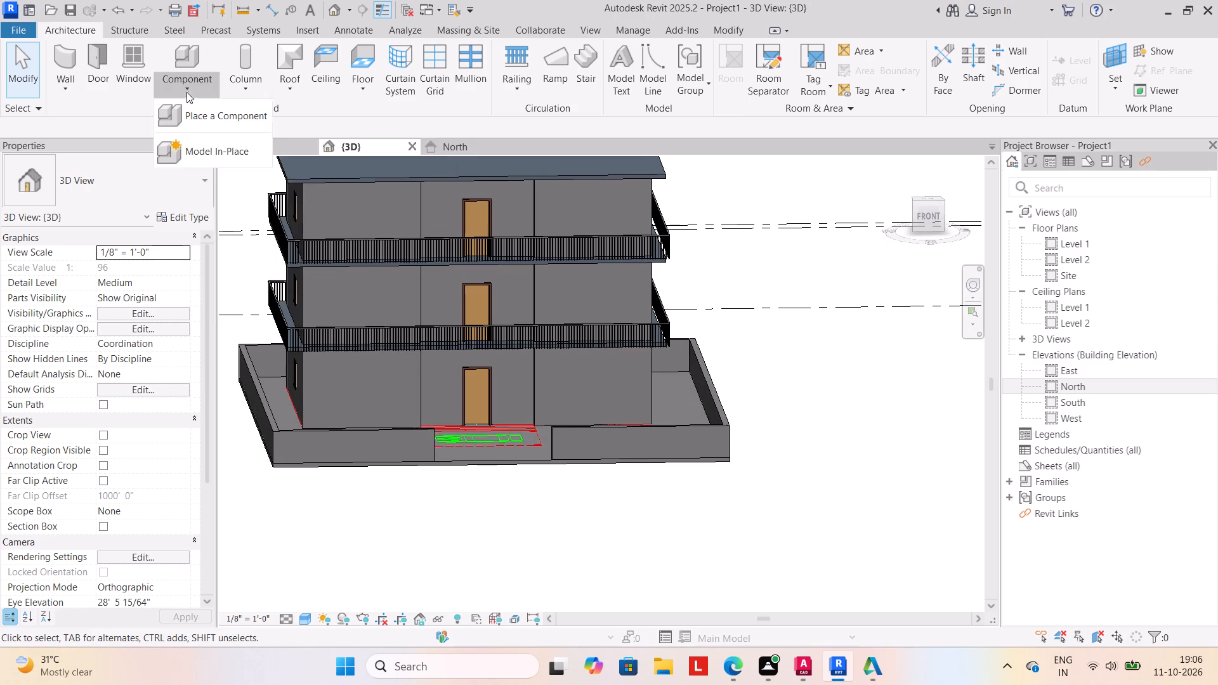
click(201, 113)
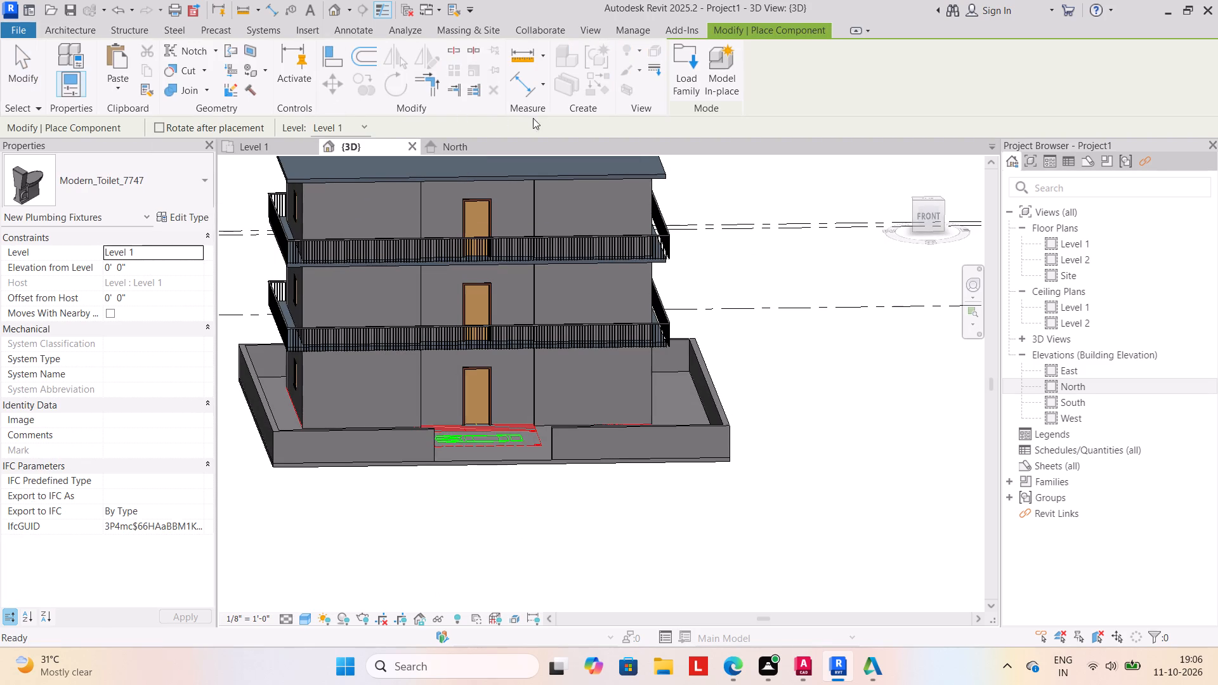
click(683, 67)
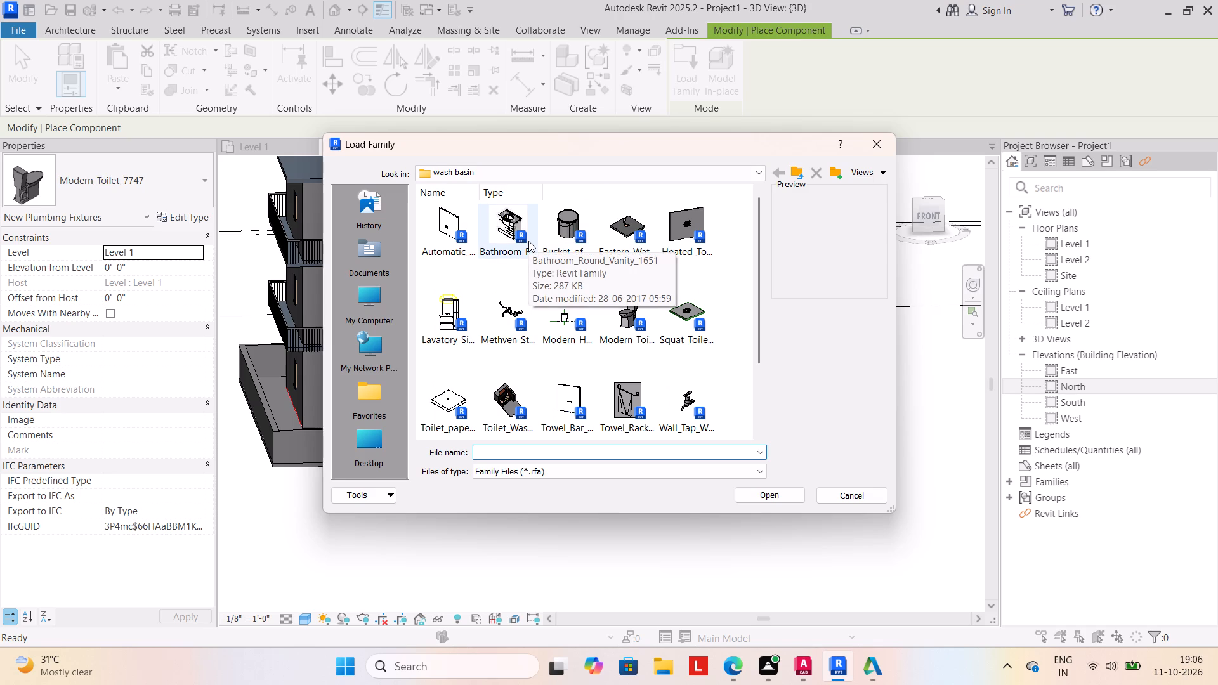
click(794, 167)
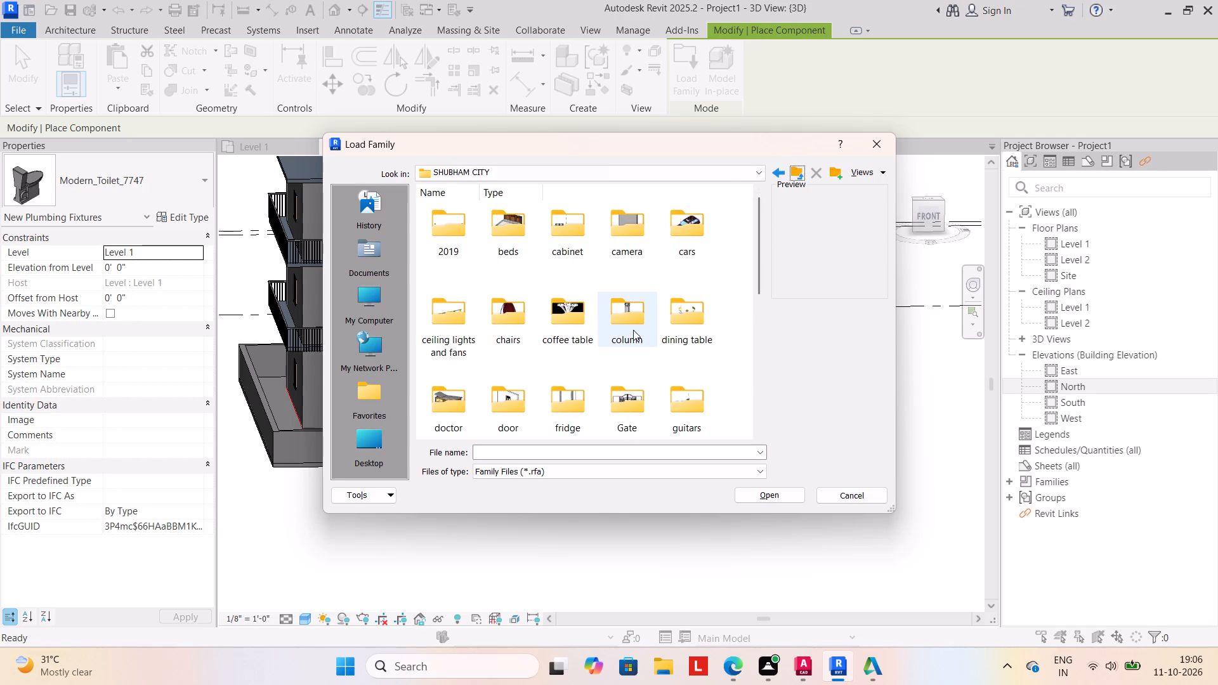
double_click(619, 404)
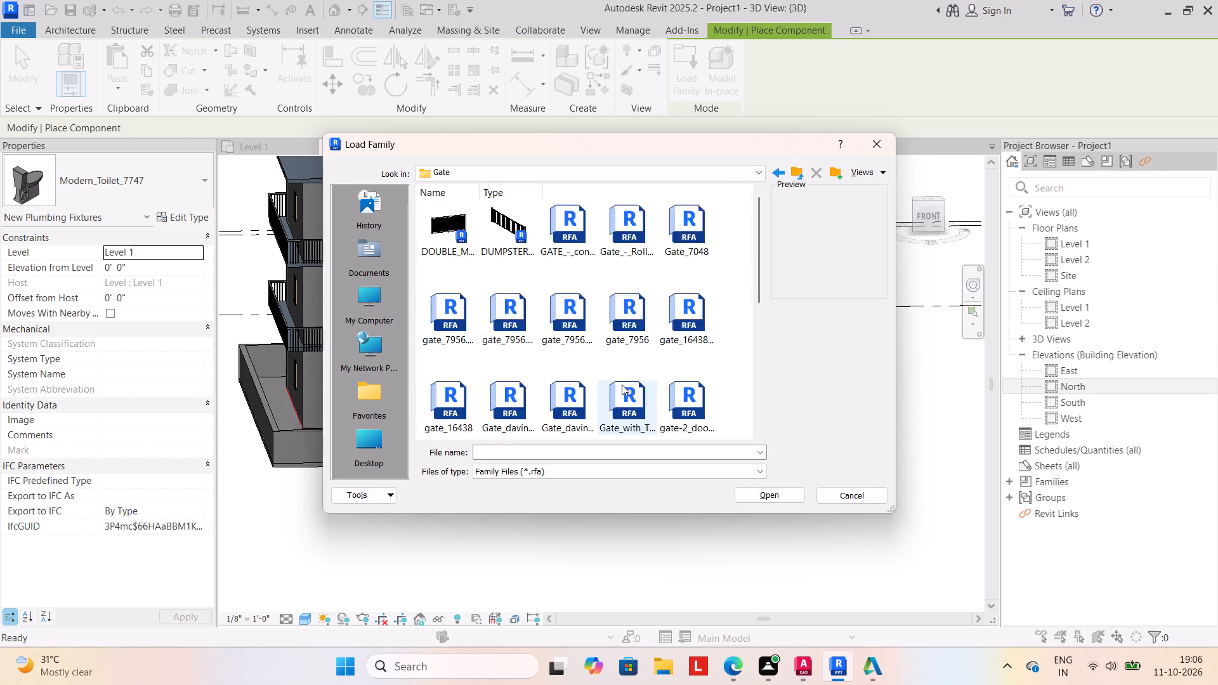
click(449, 306)
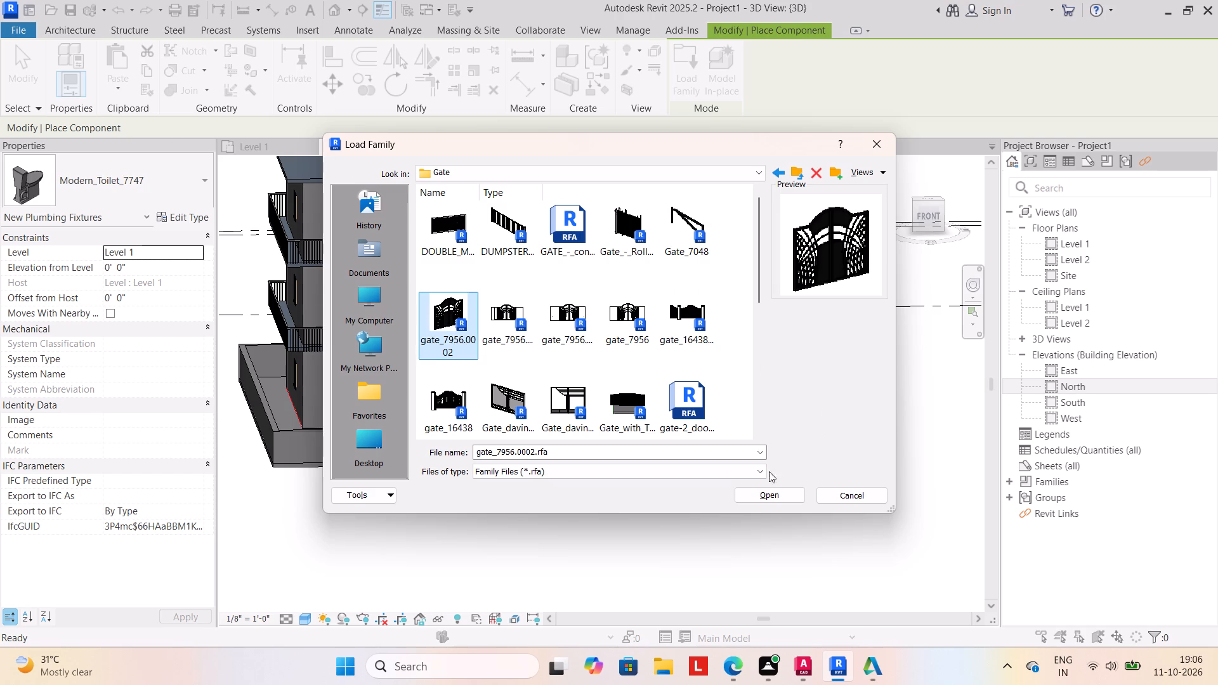
click(764, 492)
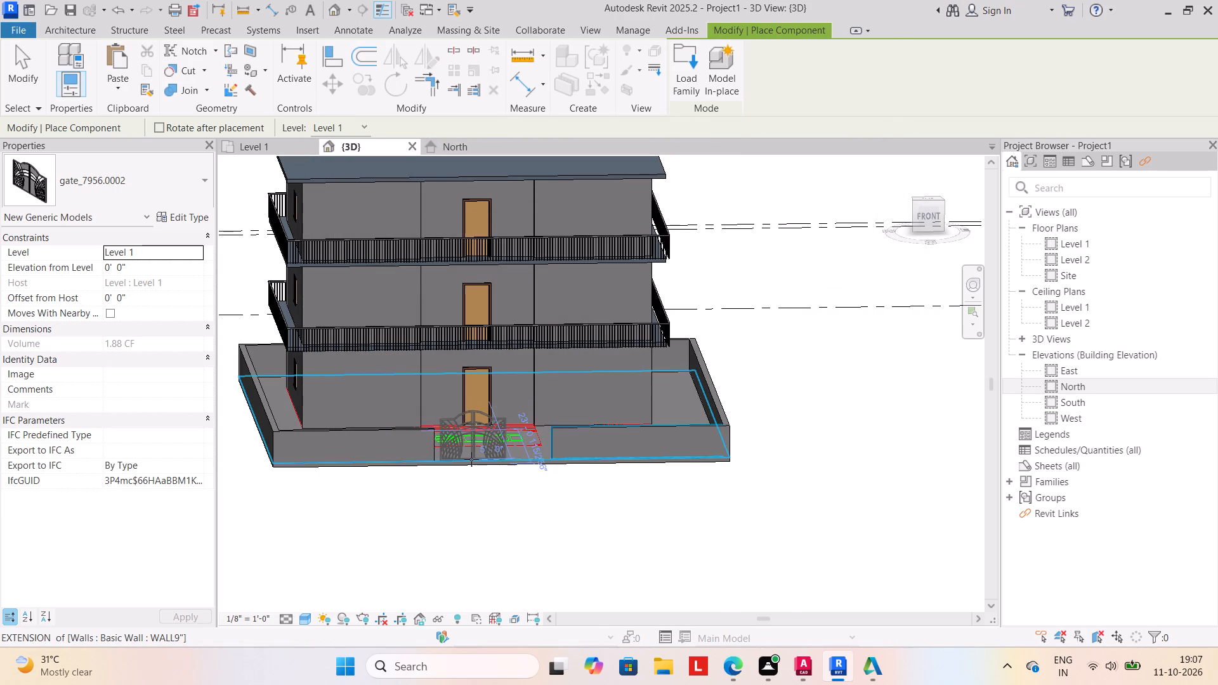
scroll(471, 459, up, 3)
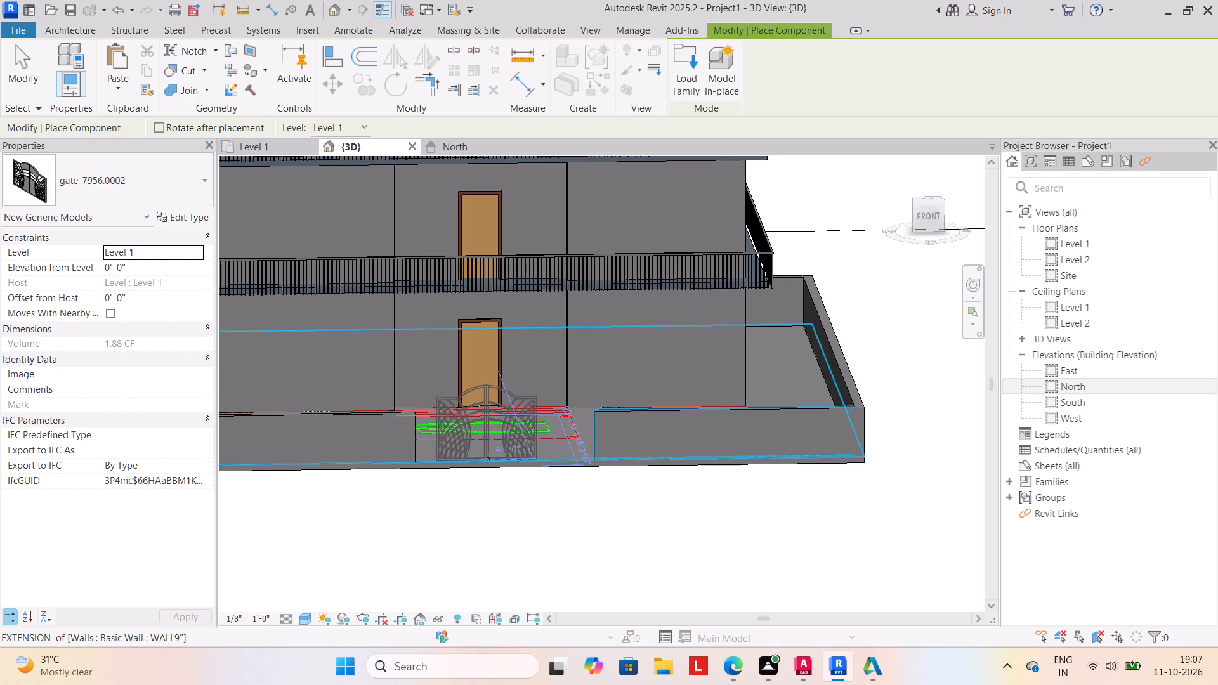
click(488, 459)
key(Escape)
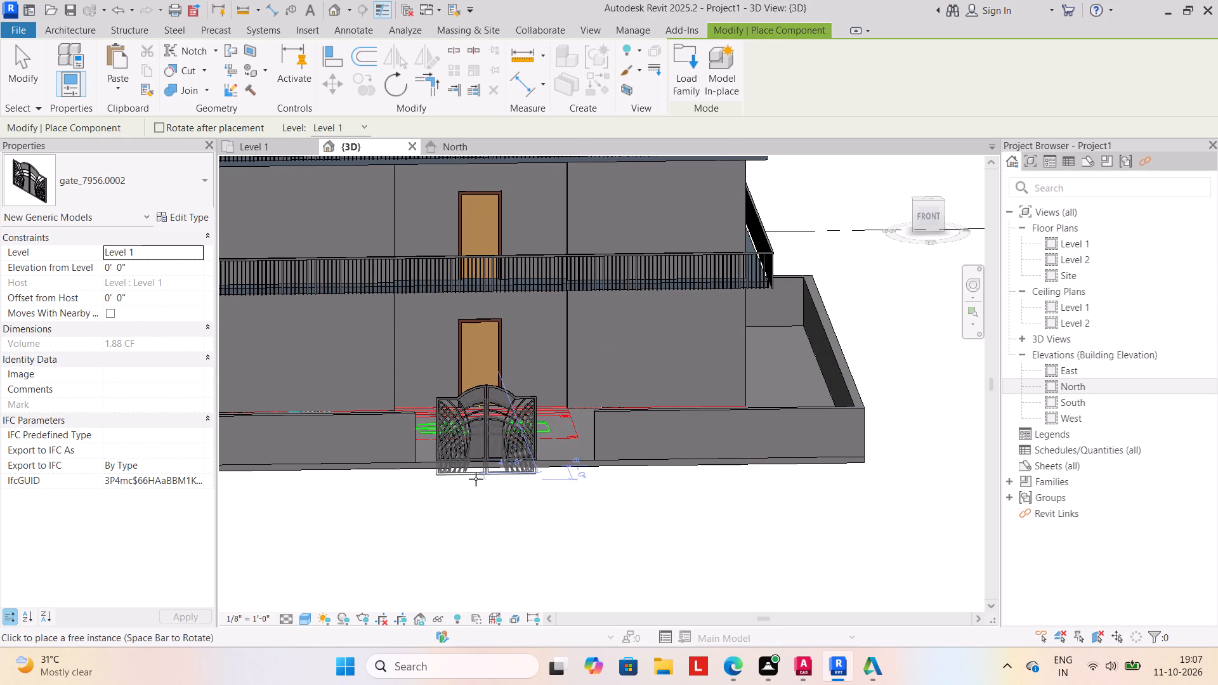
key(Escape)
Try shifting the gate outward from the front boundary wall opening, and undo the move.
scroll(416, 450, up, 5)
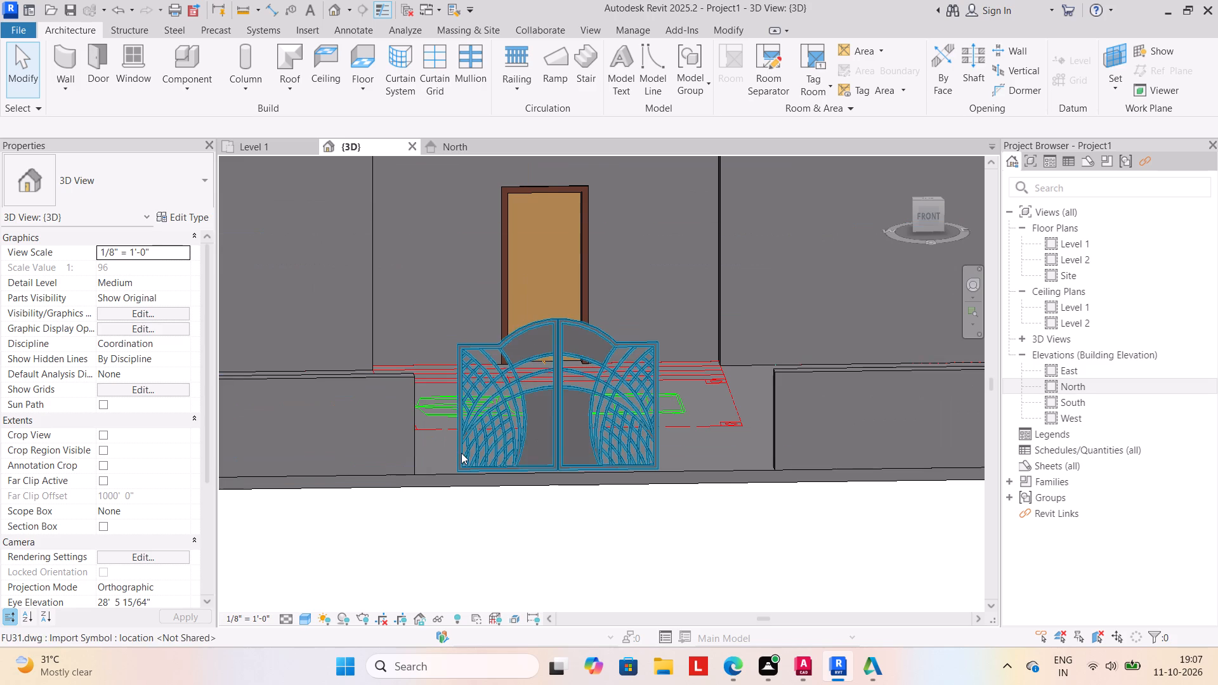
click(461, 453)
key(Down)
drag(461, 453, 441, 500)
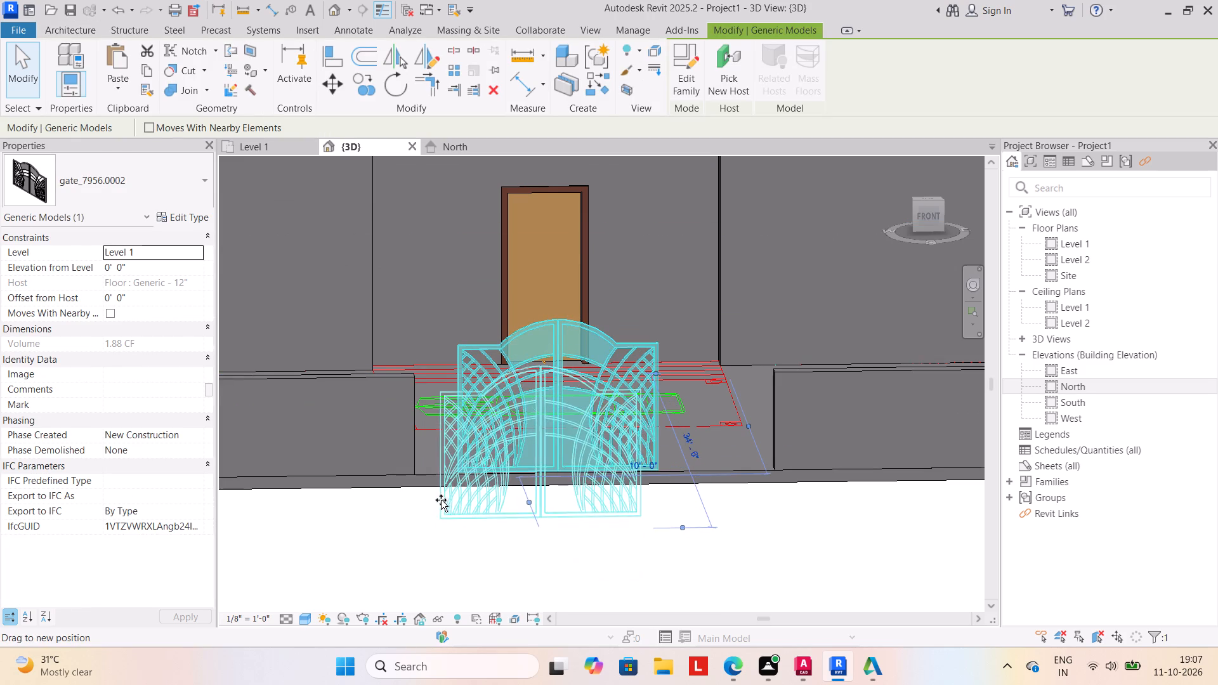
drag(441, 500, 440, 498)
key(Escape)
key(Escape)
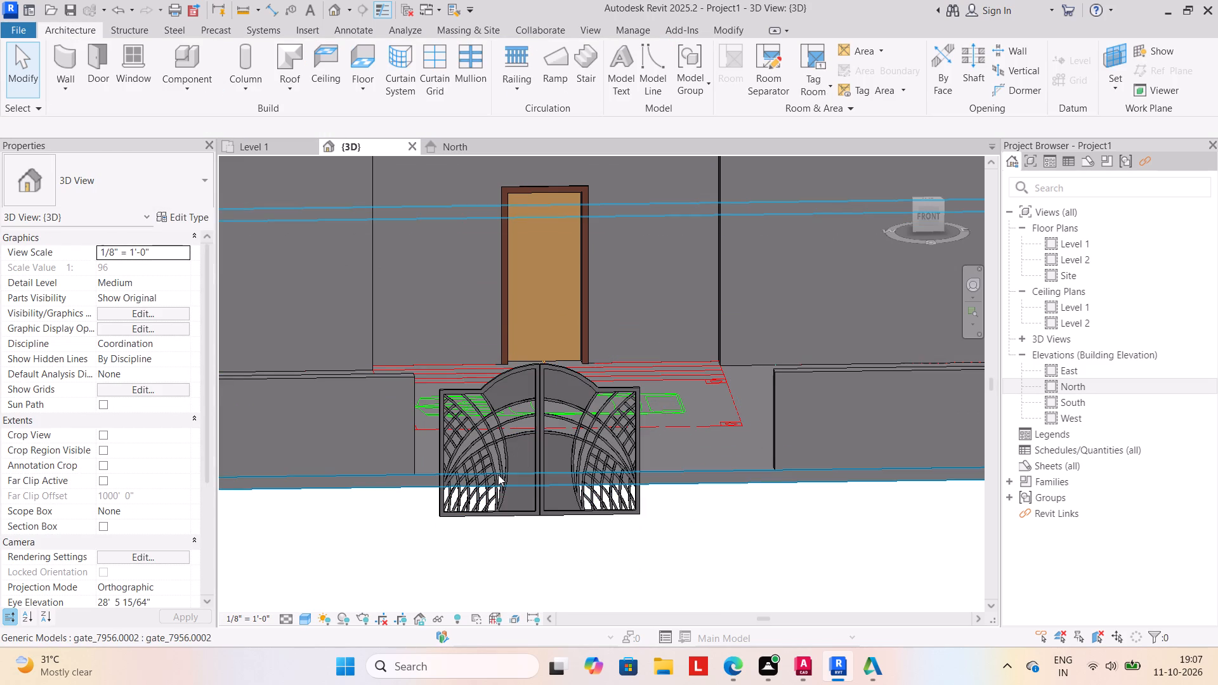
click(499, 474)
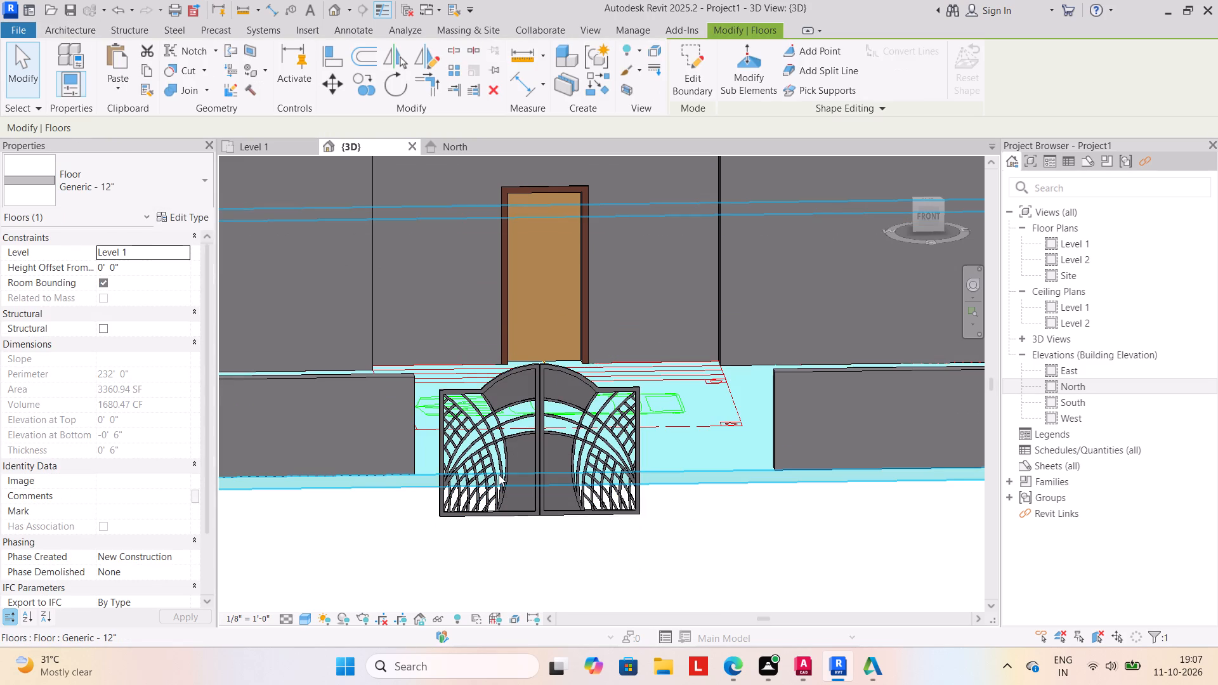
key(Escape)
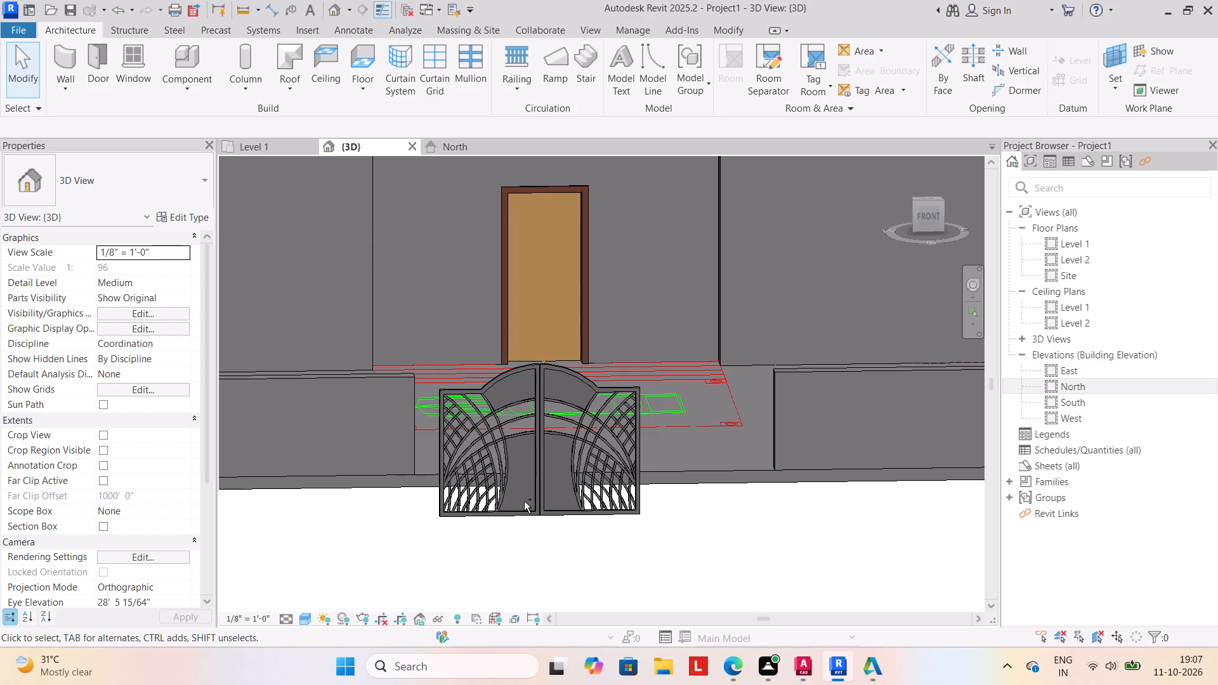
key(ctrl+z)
Nudge the gate slightly outward in the front boundary wall opening.
scroll(475, 459, up, 3)
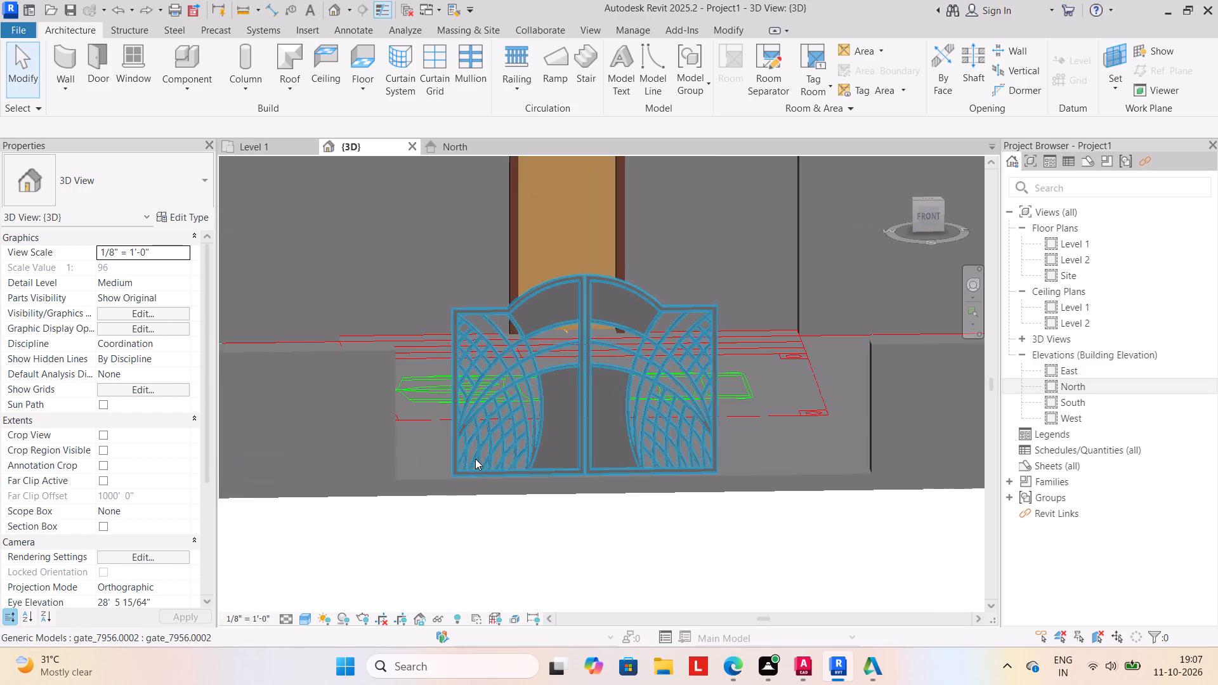
click(521, 467)
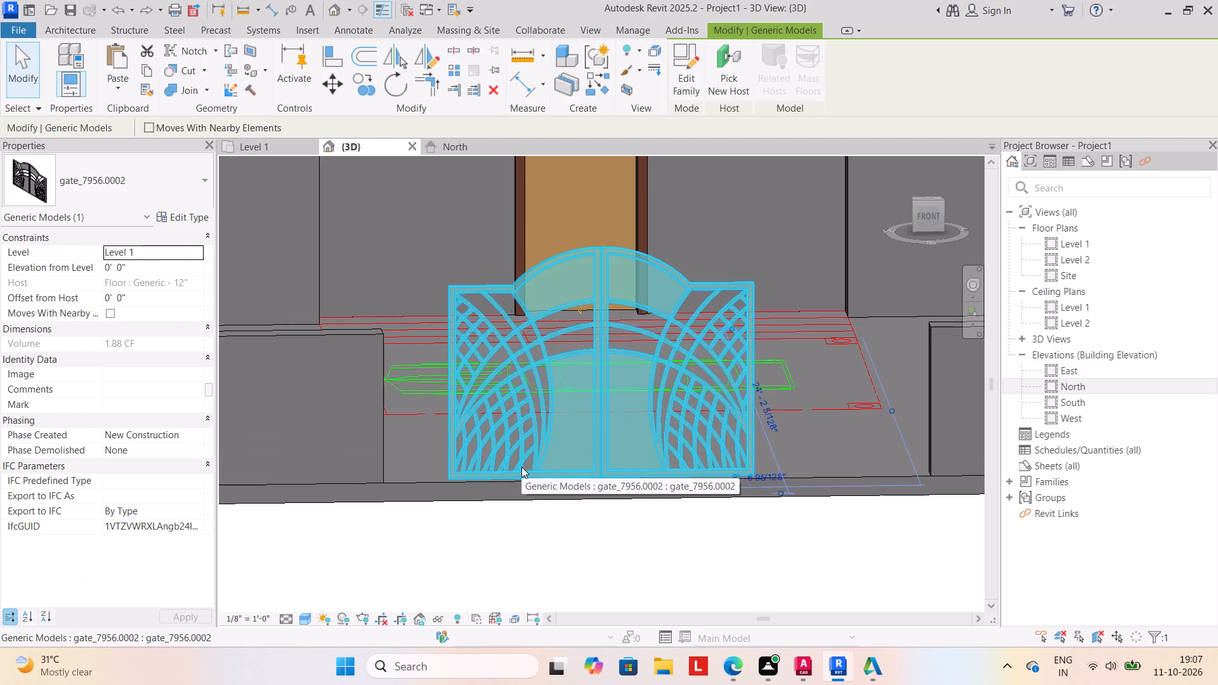
key(Down)
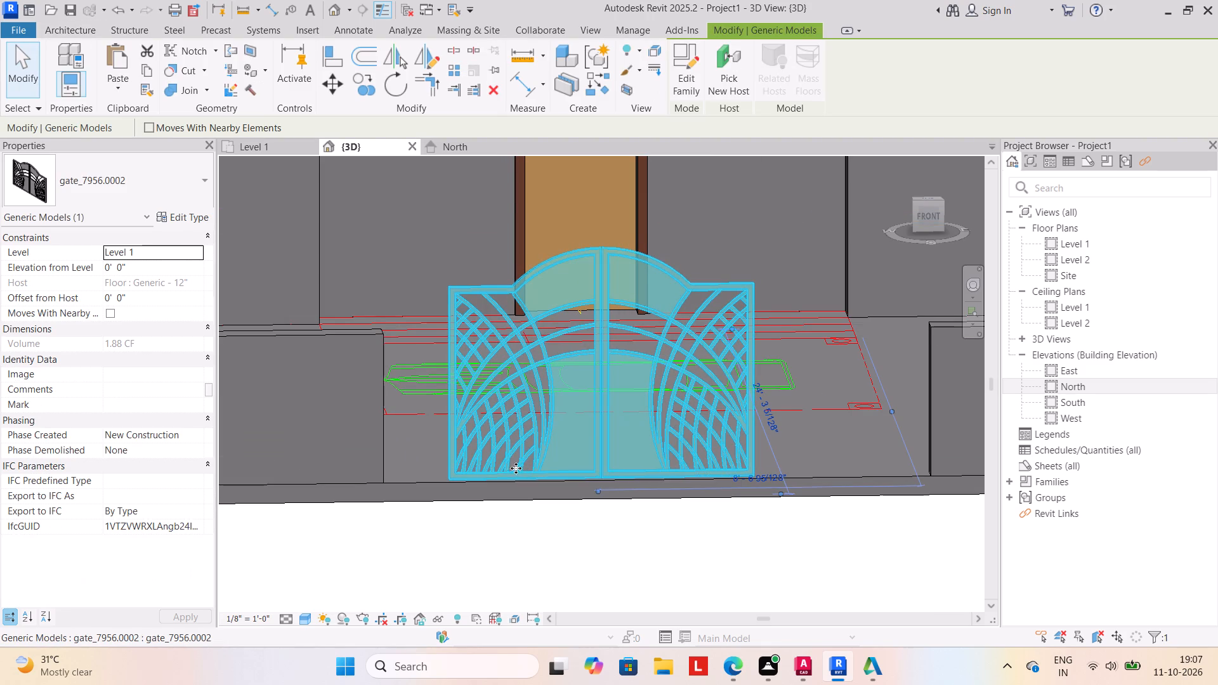
key(Escape)
Stretch the front boundary wall on the gate's left side up to the gate frame, to about 21' 3" long.
click(387, 467)
scroll(407, 483, up, 2)
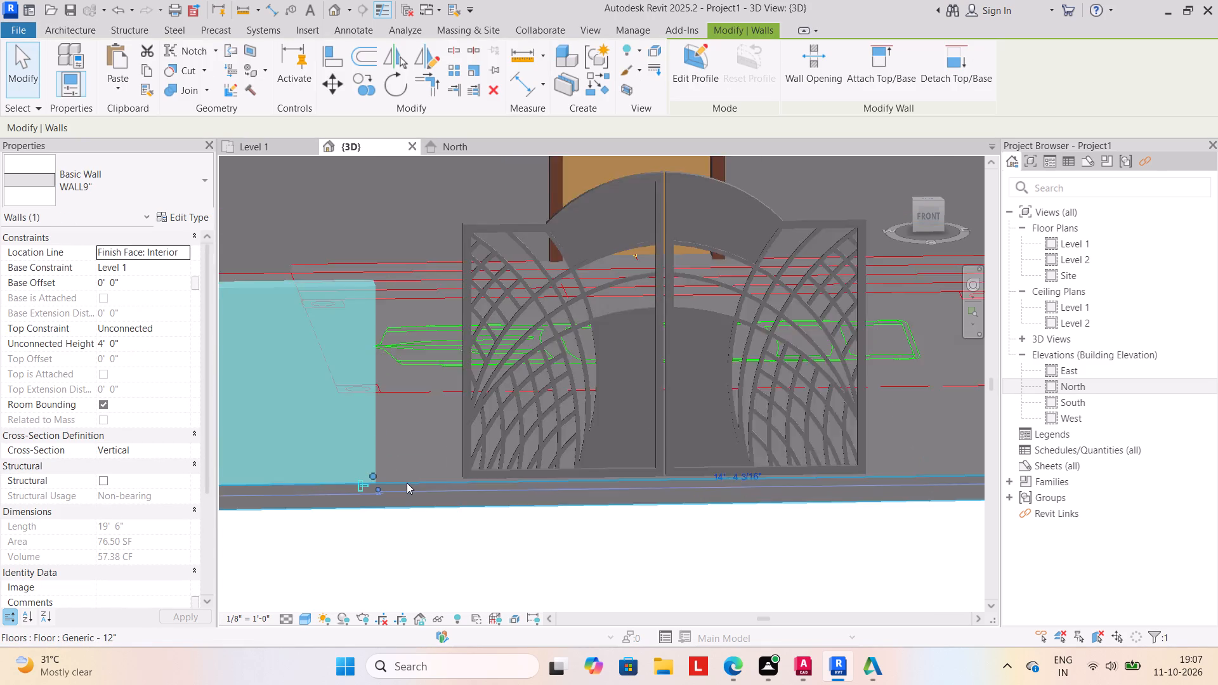
scroll(407, 483, up, 2)
drag(362, 475, 448, 477)
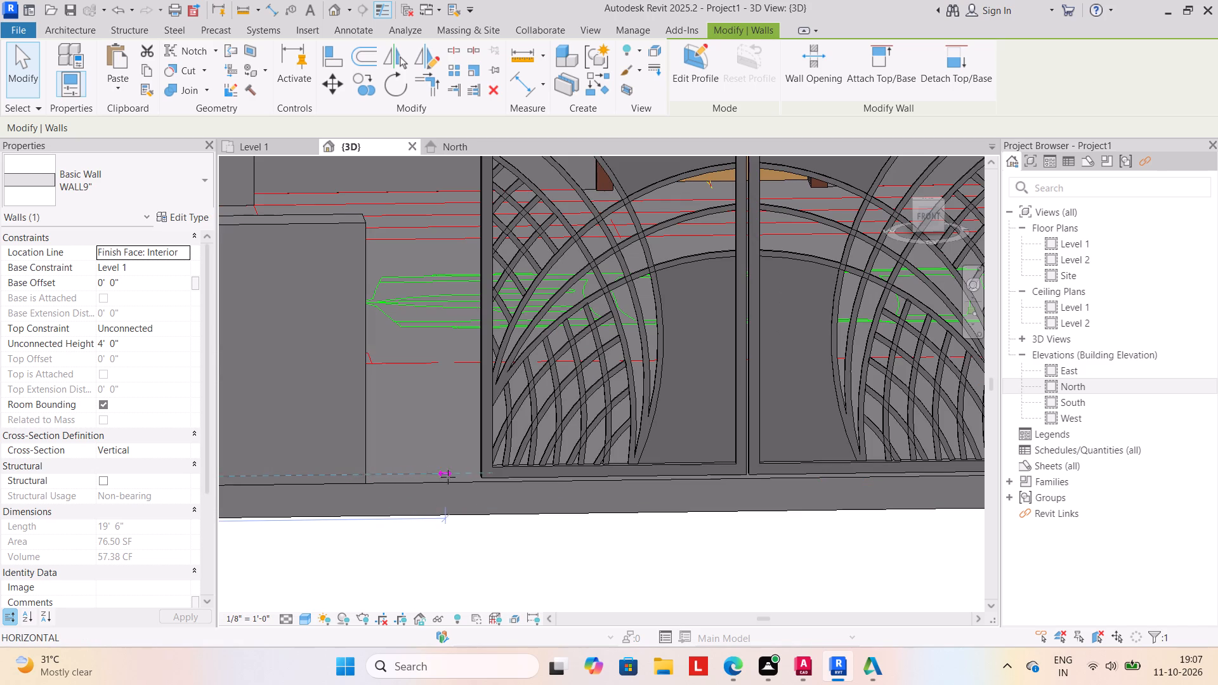
drag(448, 477, 485, 479)
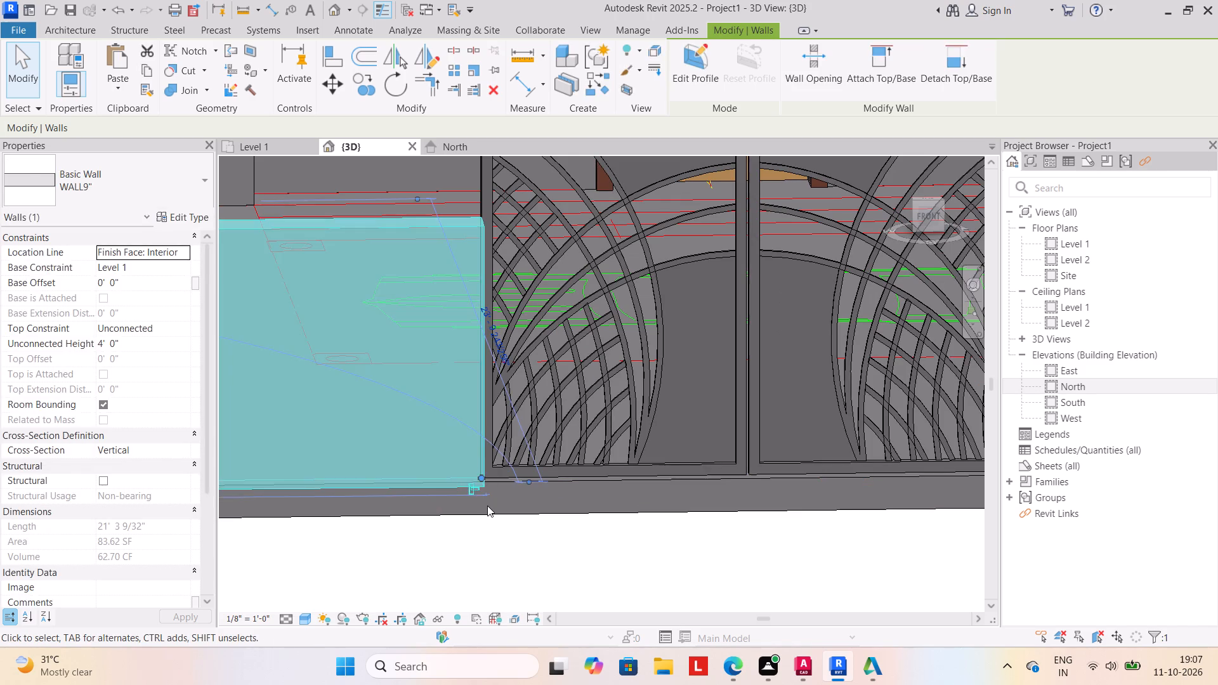
click(487, 506)
Nudge the gate further outward and sideways to line it up with the end of the extended front wall.
click(549, 465)
key(Down)
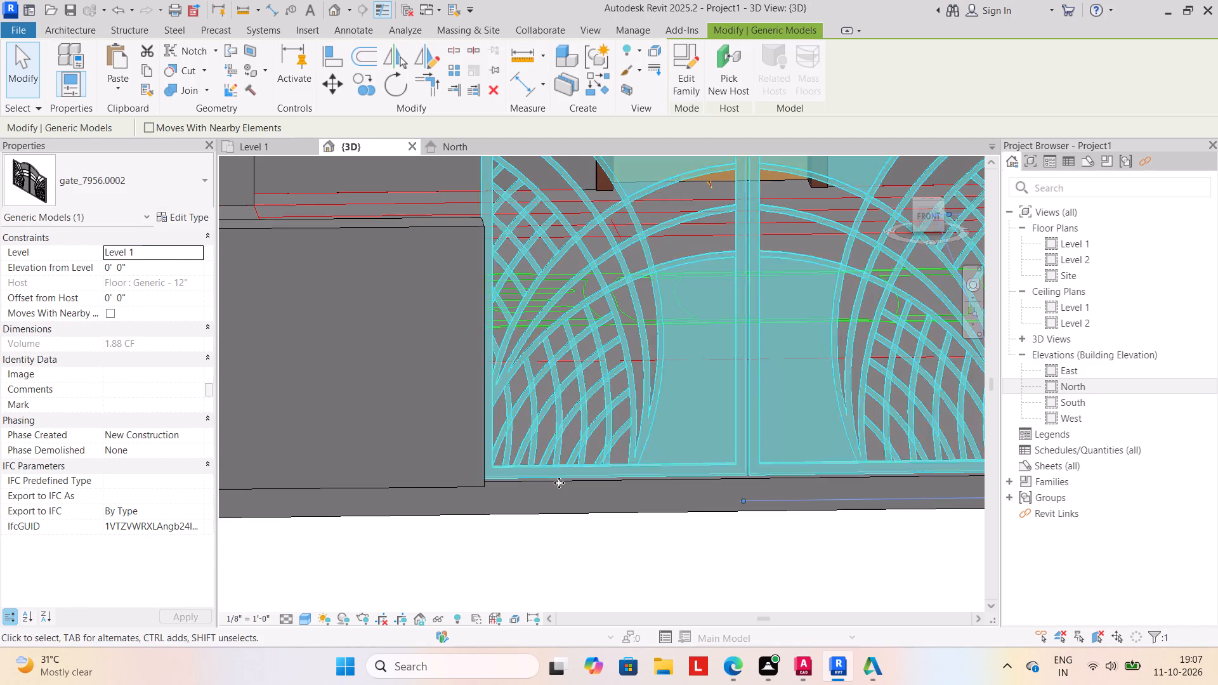
key(Down)
key(Down)
key(Right)
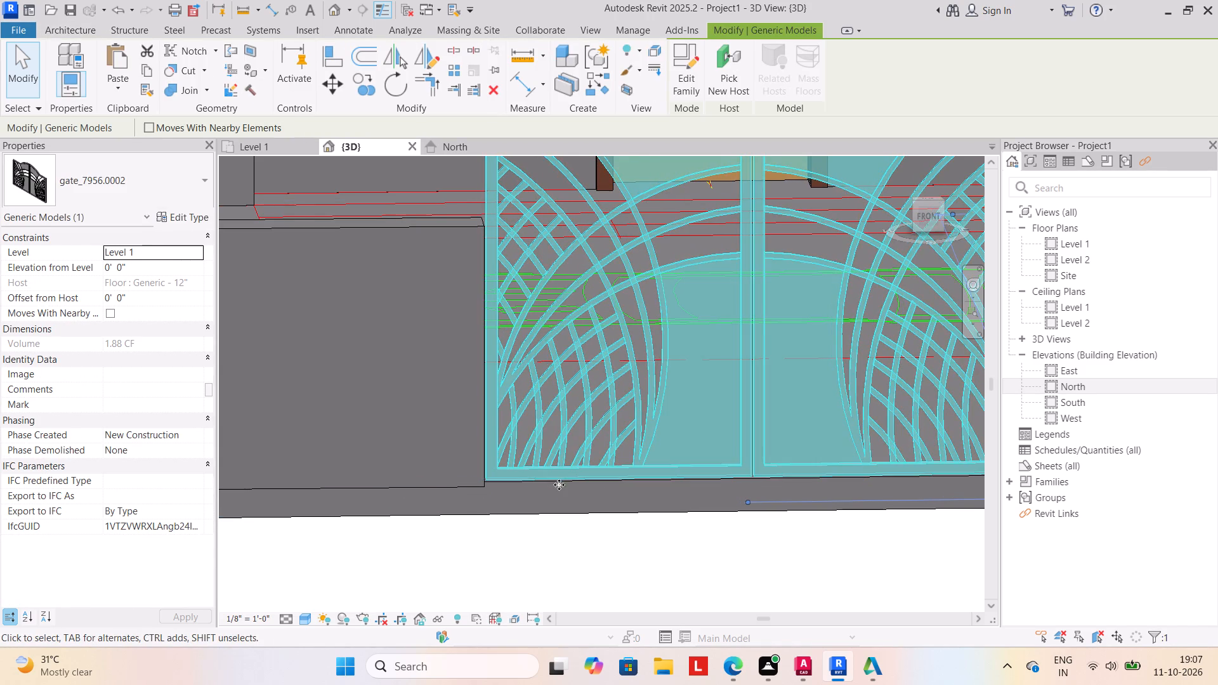
Stretch the front boundary wall on the gate's right side up to the gate frame, to about 26' 0" long.
scroll(558, 487, down, 3)
middle_drag(545, 487, 429, 454)
scroll(606, 453, down, 1)
middle_drag(605, 457, 571, 473)
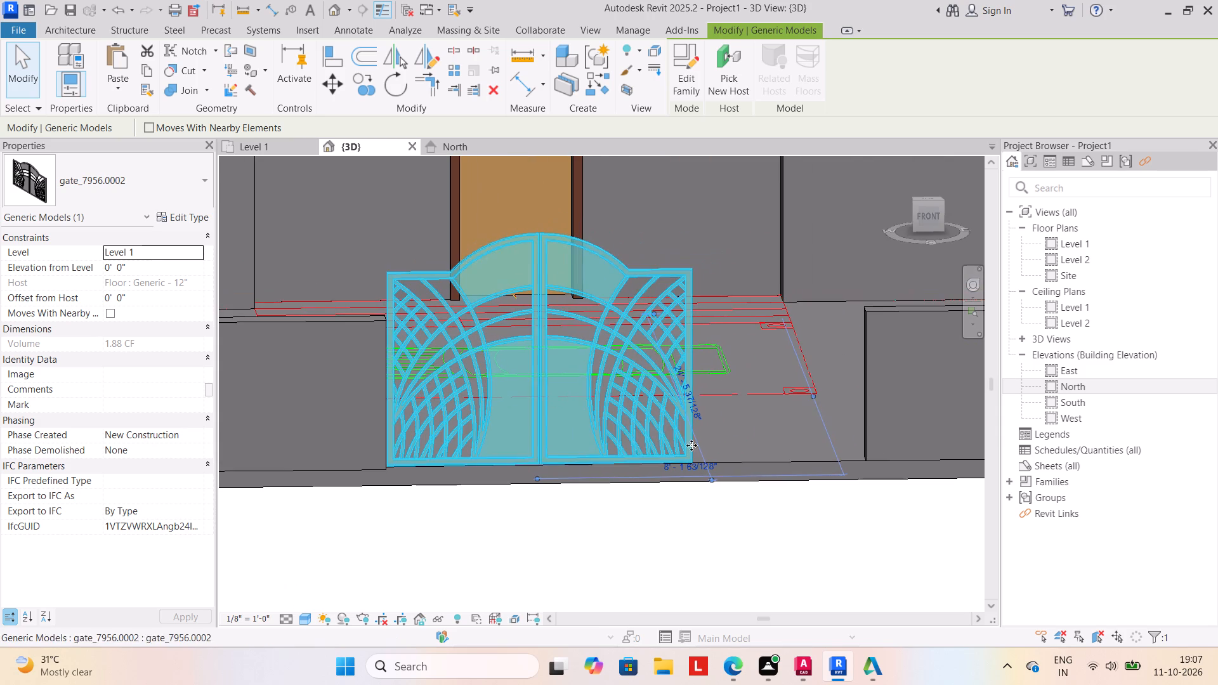
click(863, 414)
scroll(864, 475, up, 3)
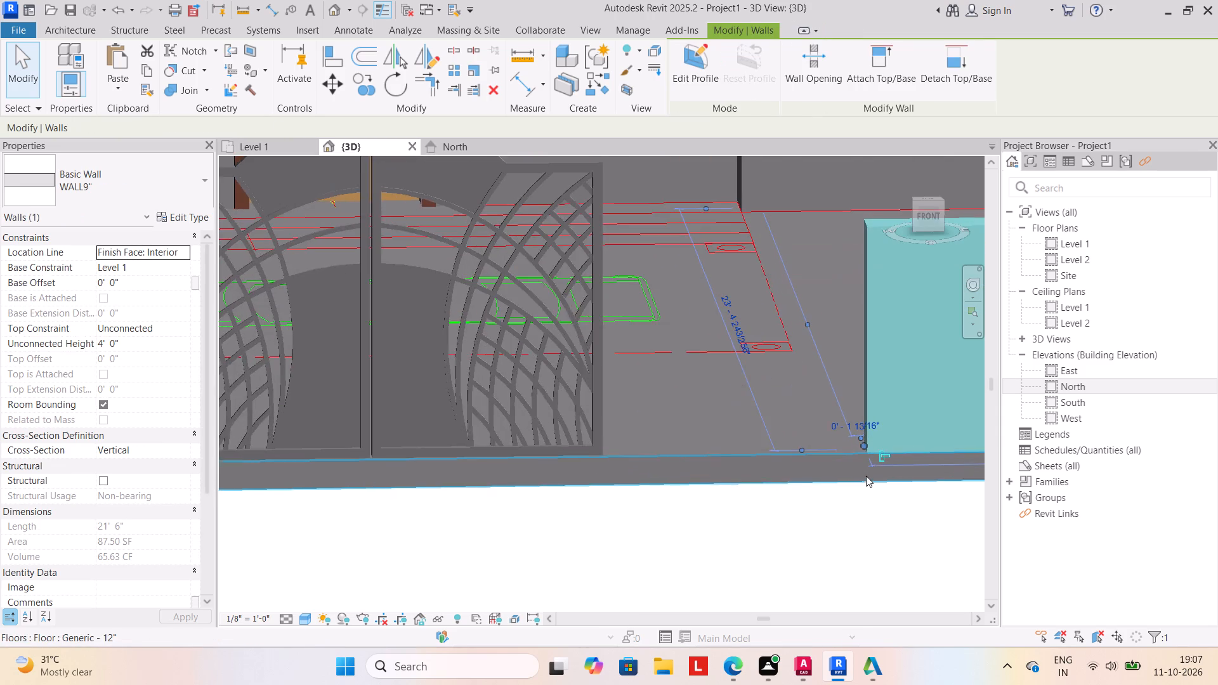
scroll(876, 454, up, 5)
drag(843, 436, 561, 443)
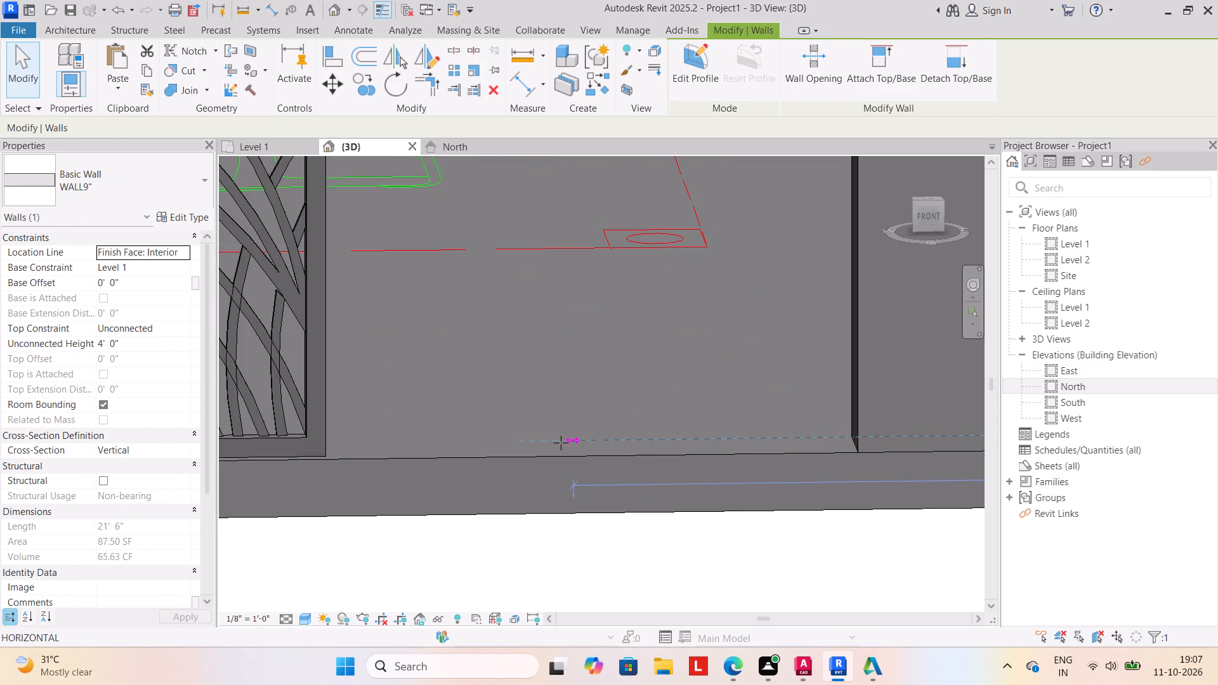
drag(561, 443, 327, 436)
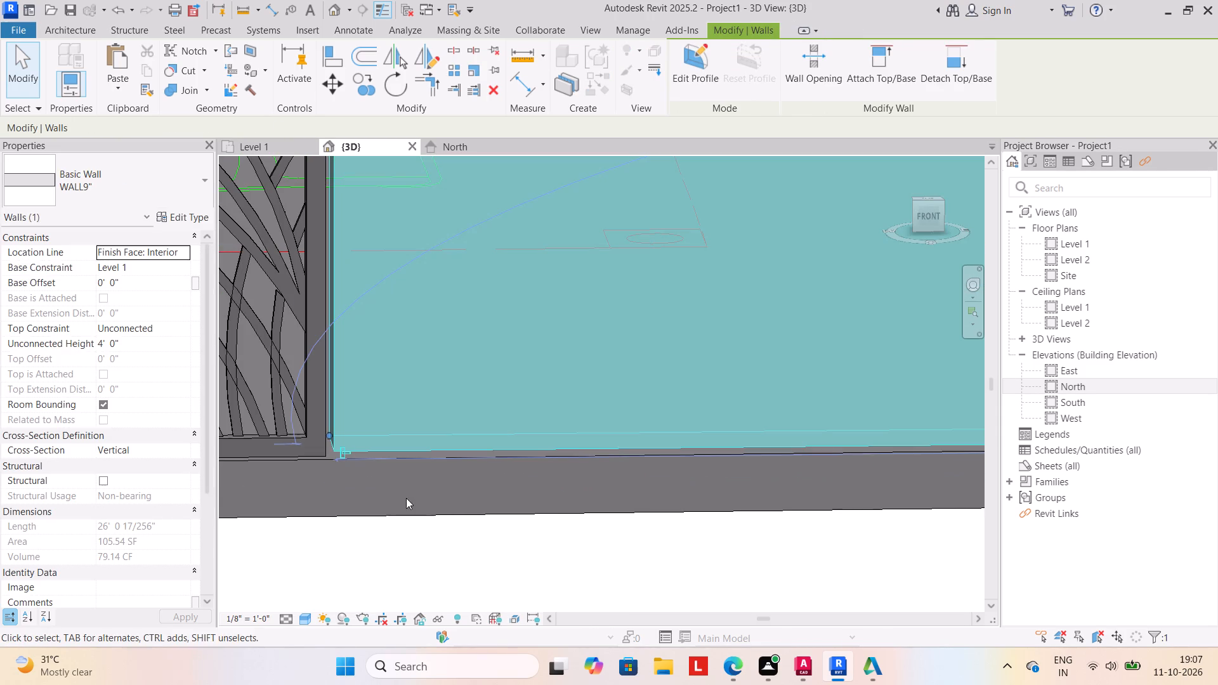
click(428, 516)
scroll(442, 527, down, 5)
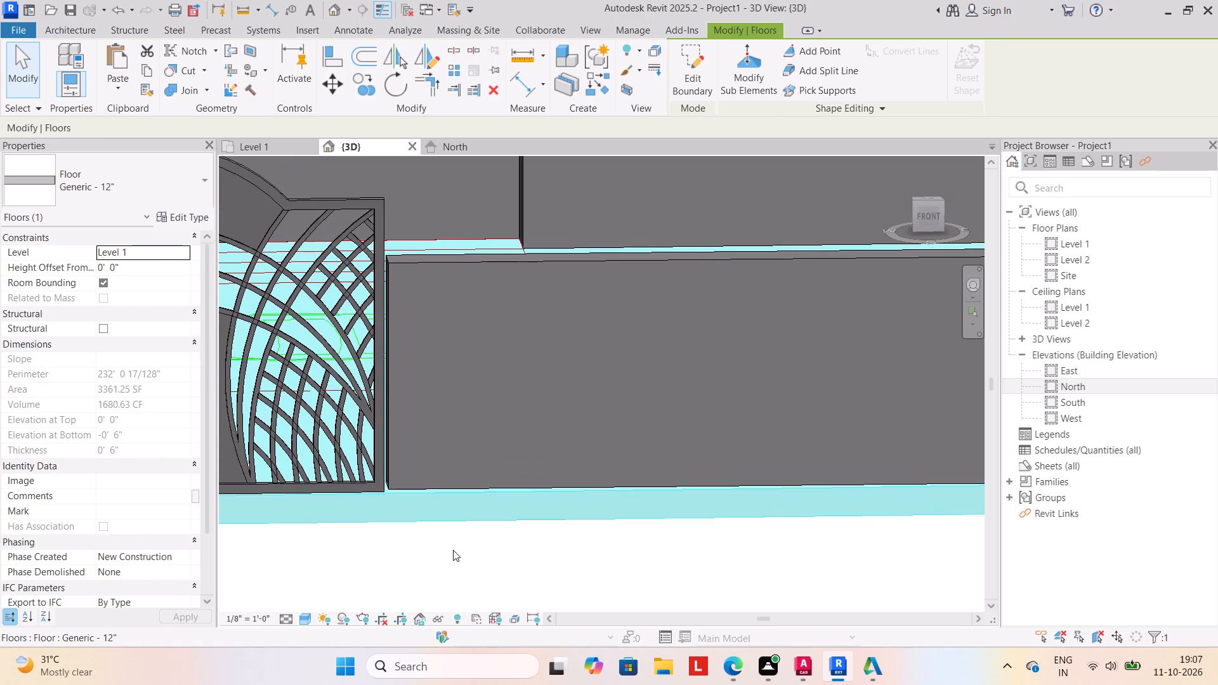
key(Escape)
Examine the closed front boundary wall, the gate and the whole house from the front.
scroll(464, 561, down, 3)
middle_drag(464, 561, 633, 499)
scroll(633, 521, down, 5)
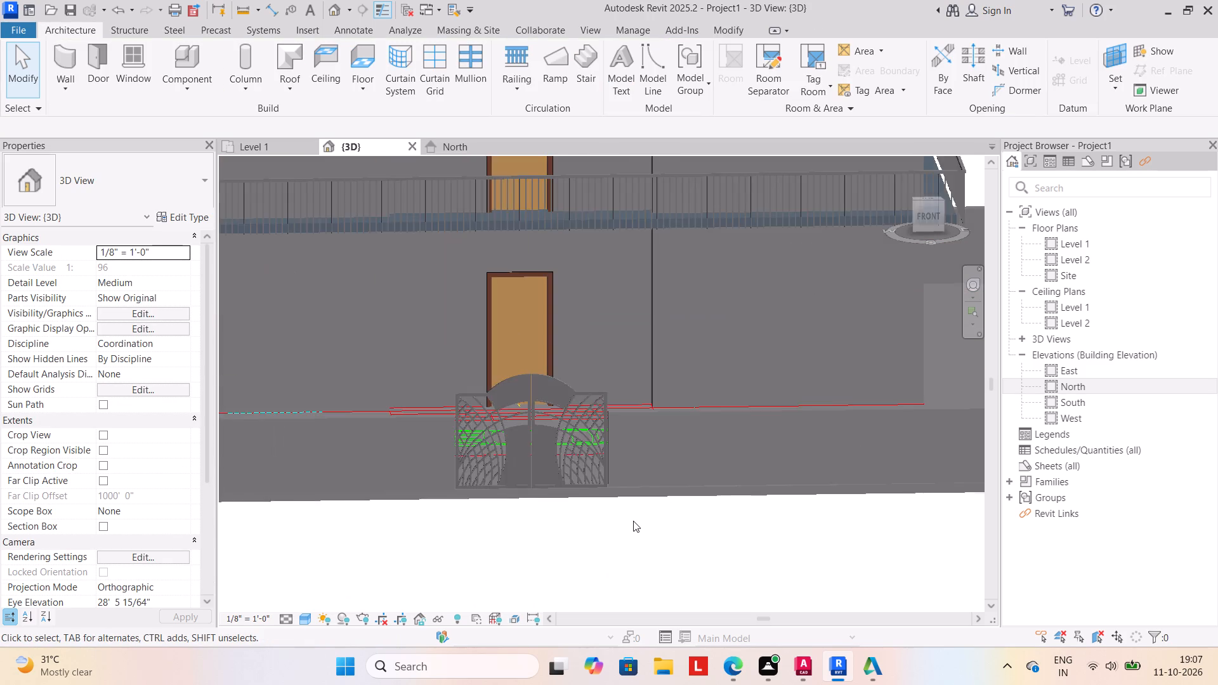
scroll(633, 523, down, 2)
shift+scroll(653, 573, down, 1)
shift+middle_drag(653, 573, 624, 522)
shift+middle_drag(629, 523, 639, 622)
scroll(640, 581, down, 2)
middle_drag(640, 581, 663, 524)
shift+scroll(658, 533, down, 1)
shift+middle_drag(657, 534, 650, 543)
scroll(650, 538, down, 3)
shift+middle_drag(650, 538, 647, 544)
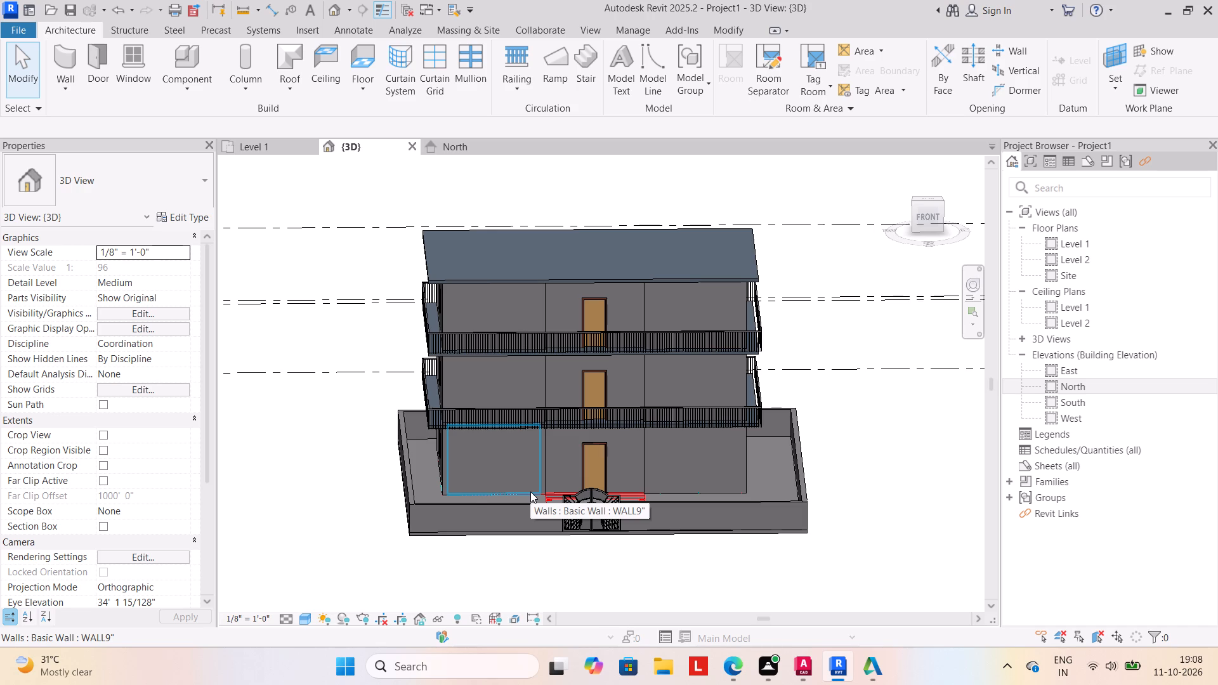
Temporarily hide both front boundary wall segments and the gate in the 3D view.
click(501, 508)
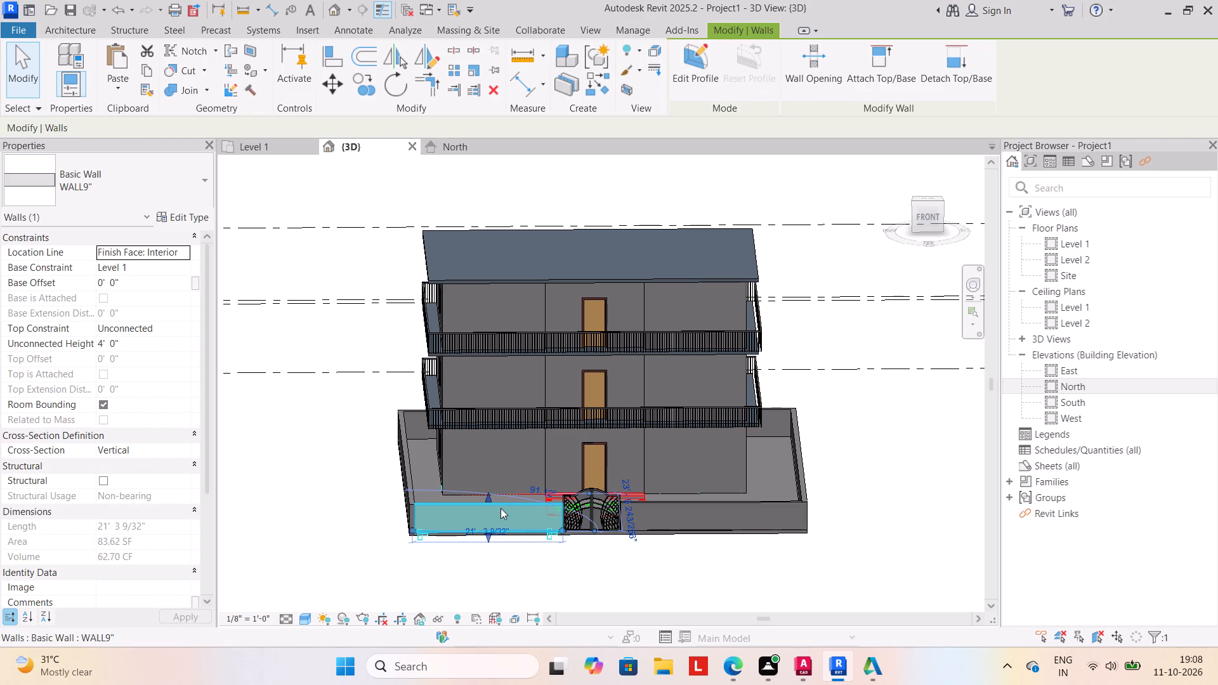
text(HH)
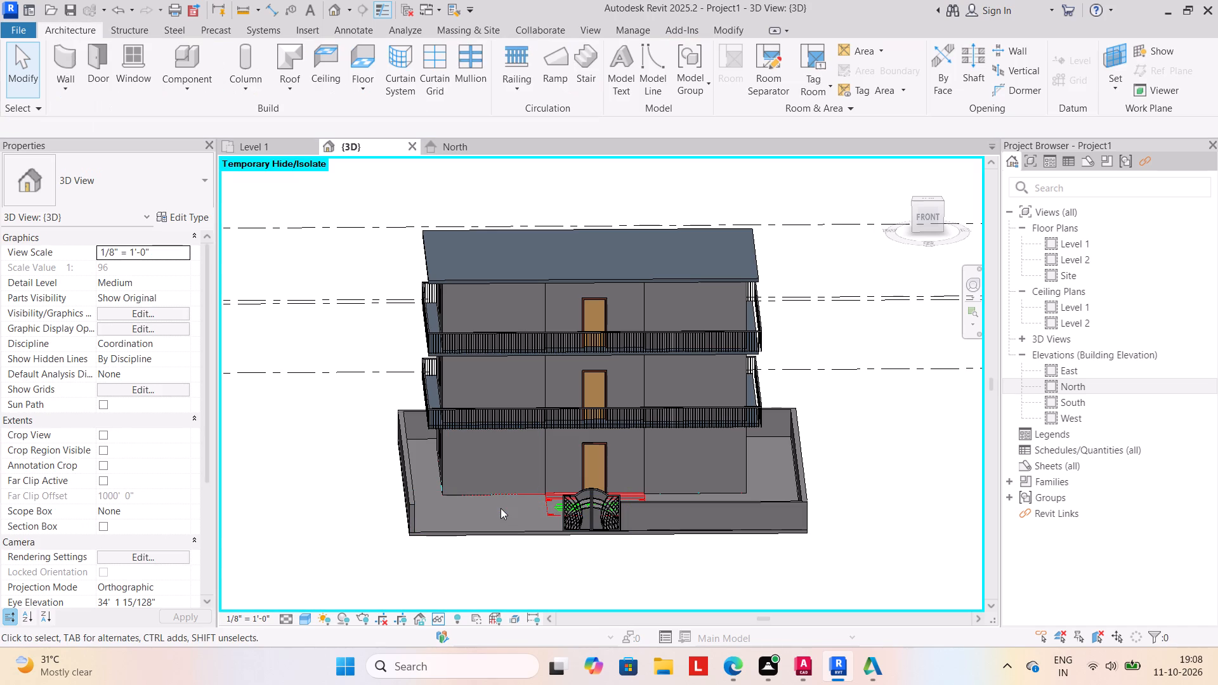
click(563, 512)
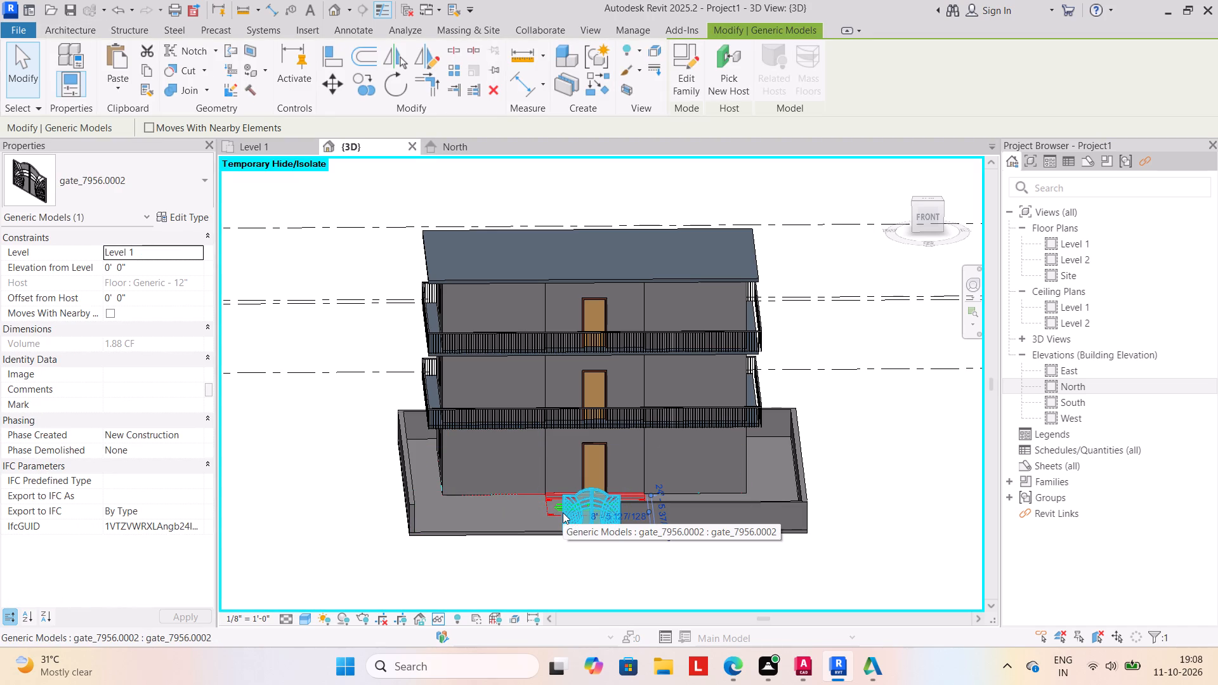
text(HH)
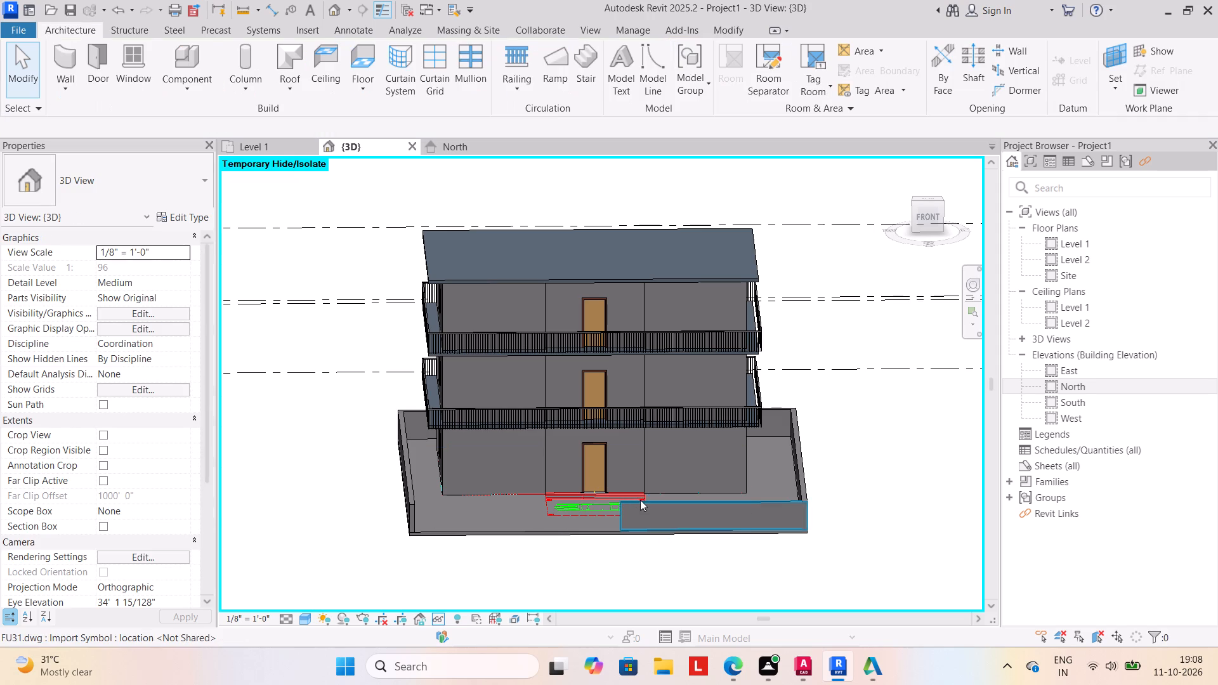
click(640, 500)
text(HH)
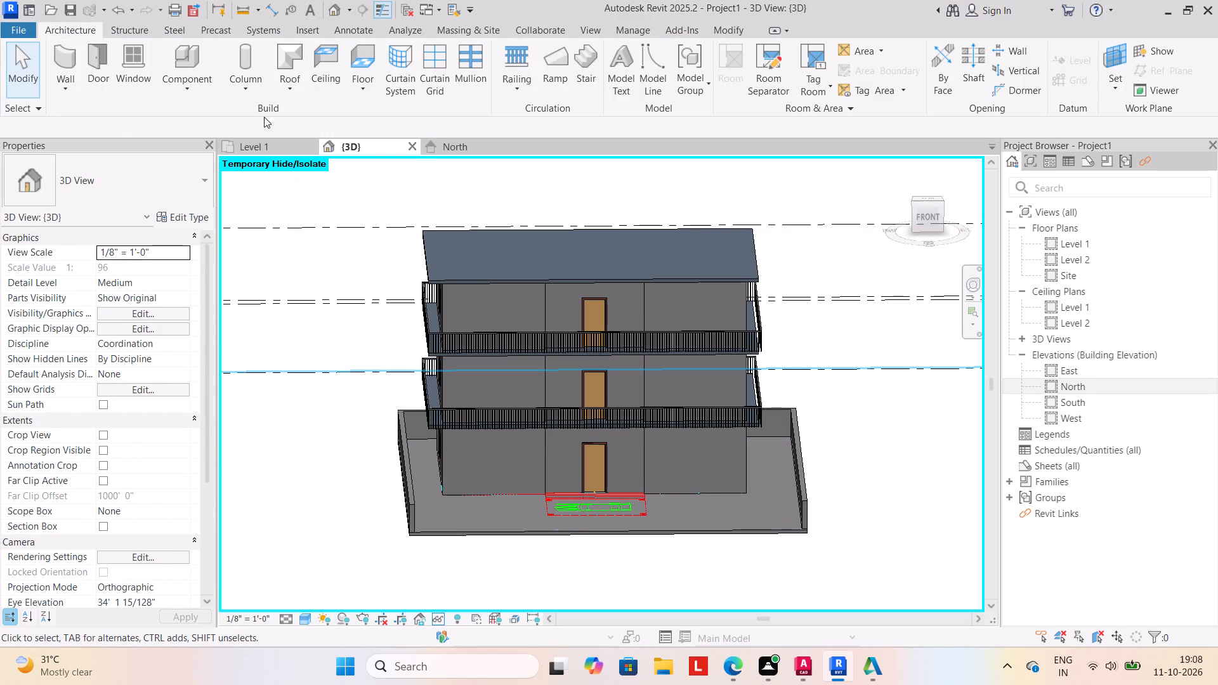
Load the 2012_Porsche_911_Carrera_S car family from the cars folder as a component.
click(185, 92)
click(192, 112)
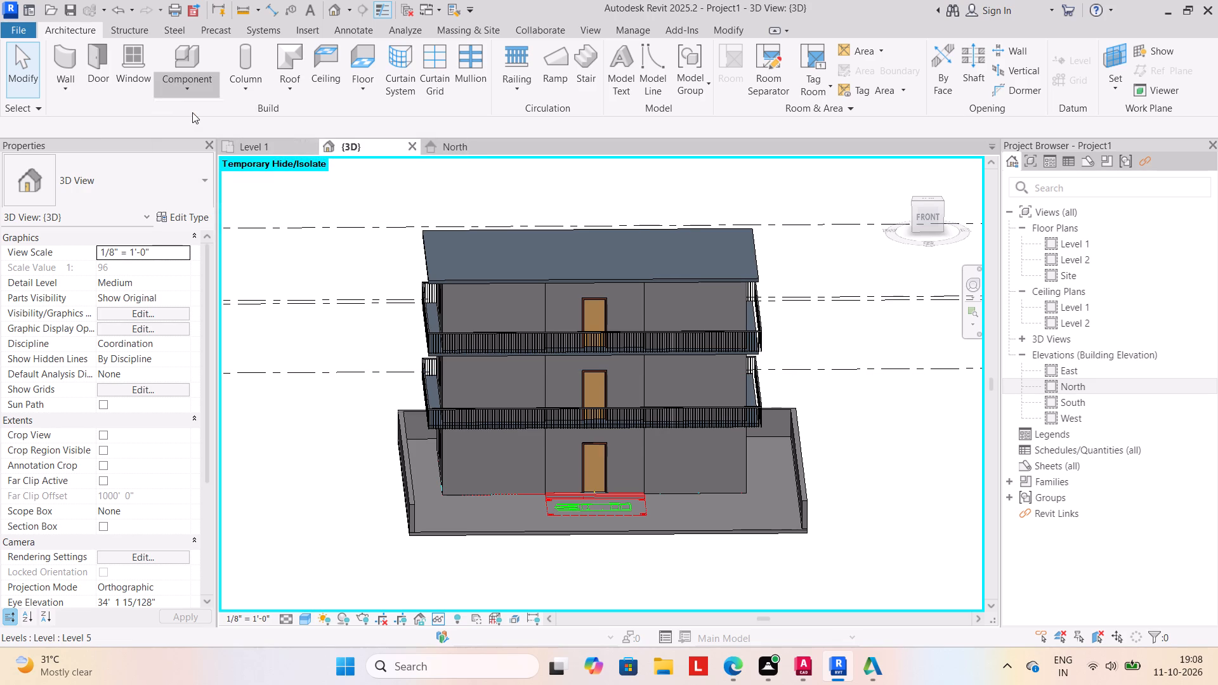
double_click(689, 72)
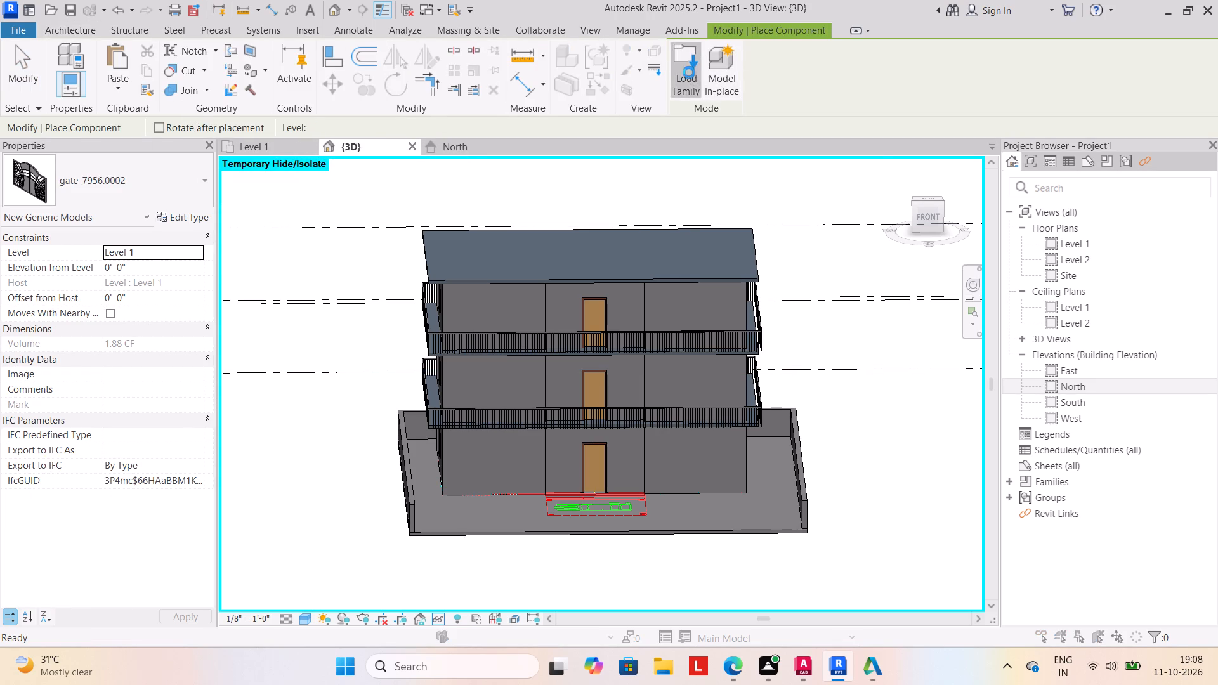
scroll(682, 298, down, 4)
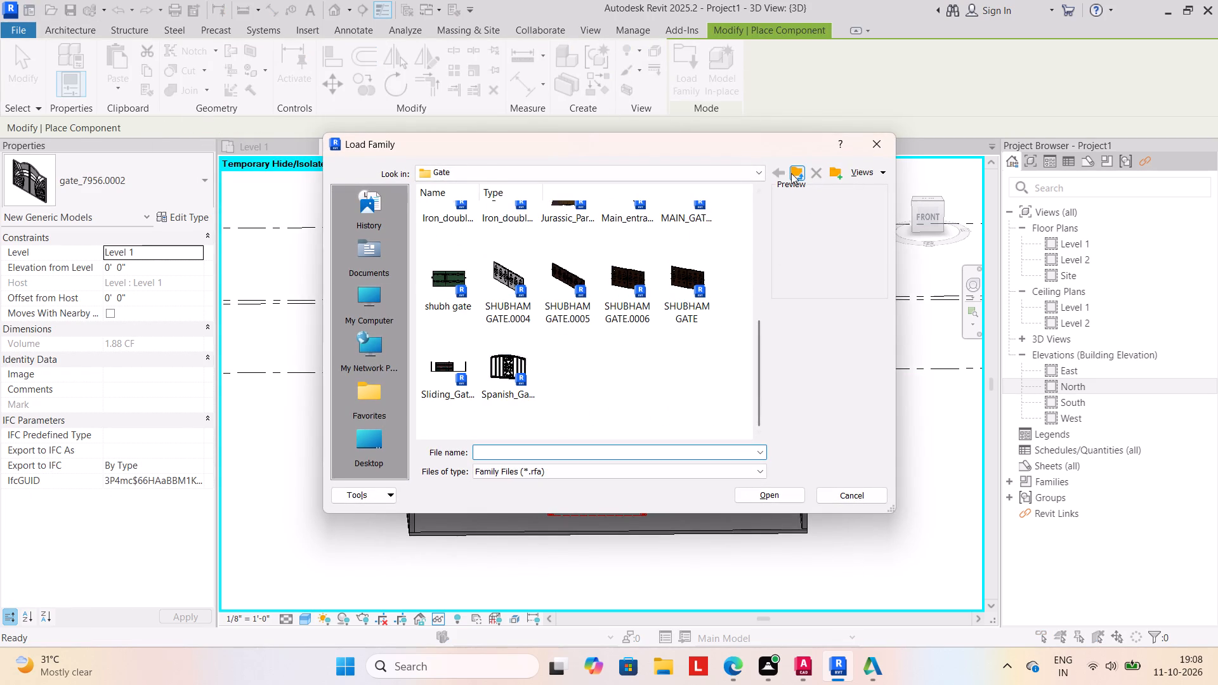
click(791, 170)
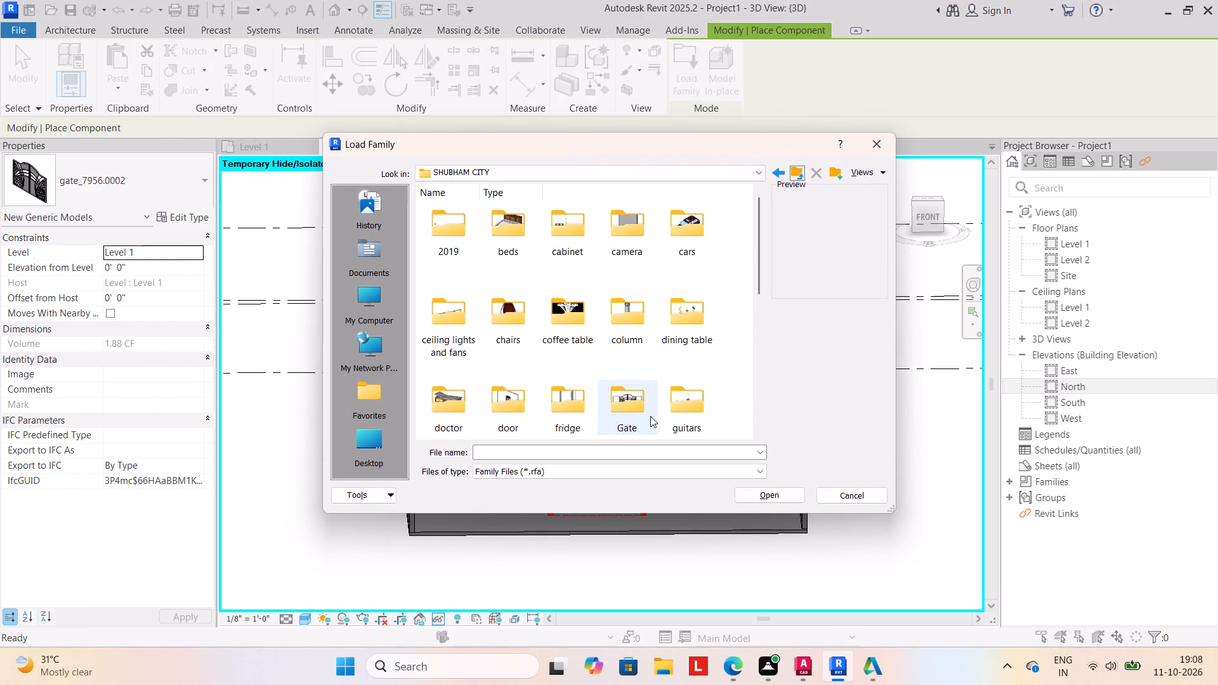
click(625, 410)
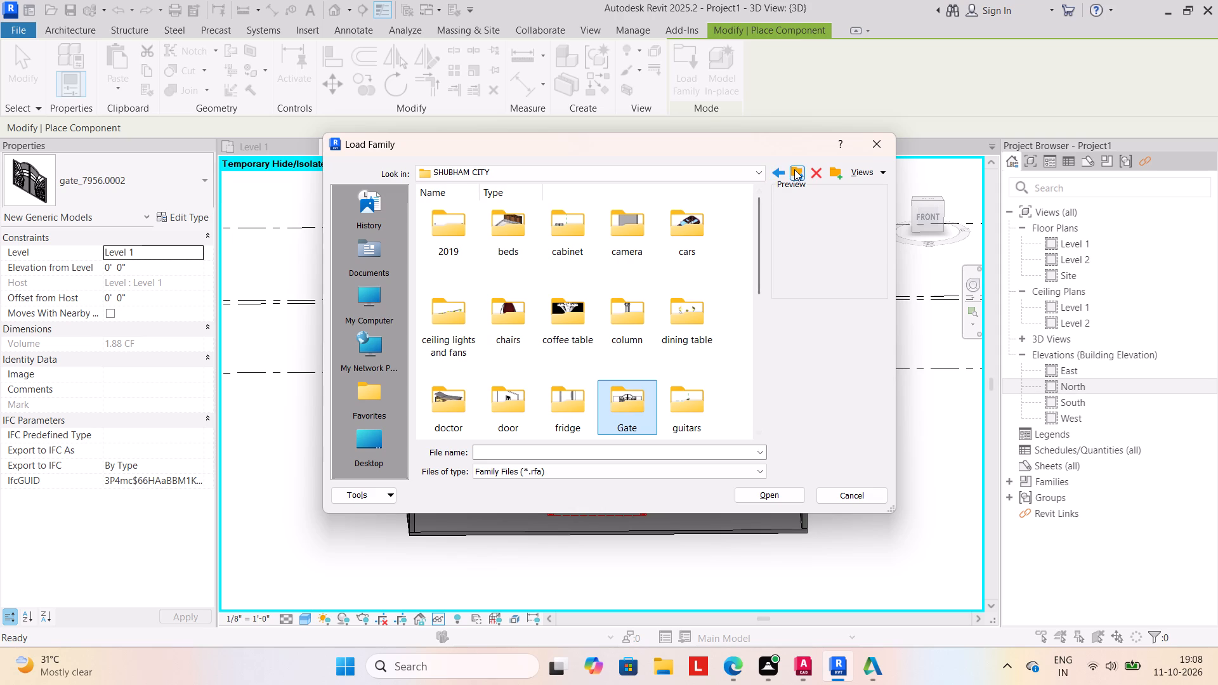
click(794, 169)
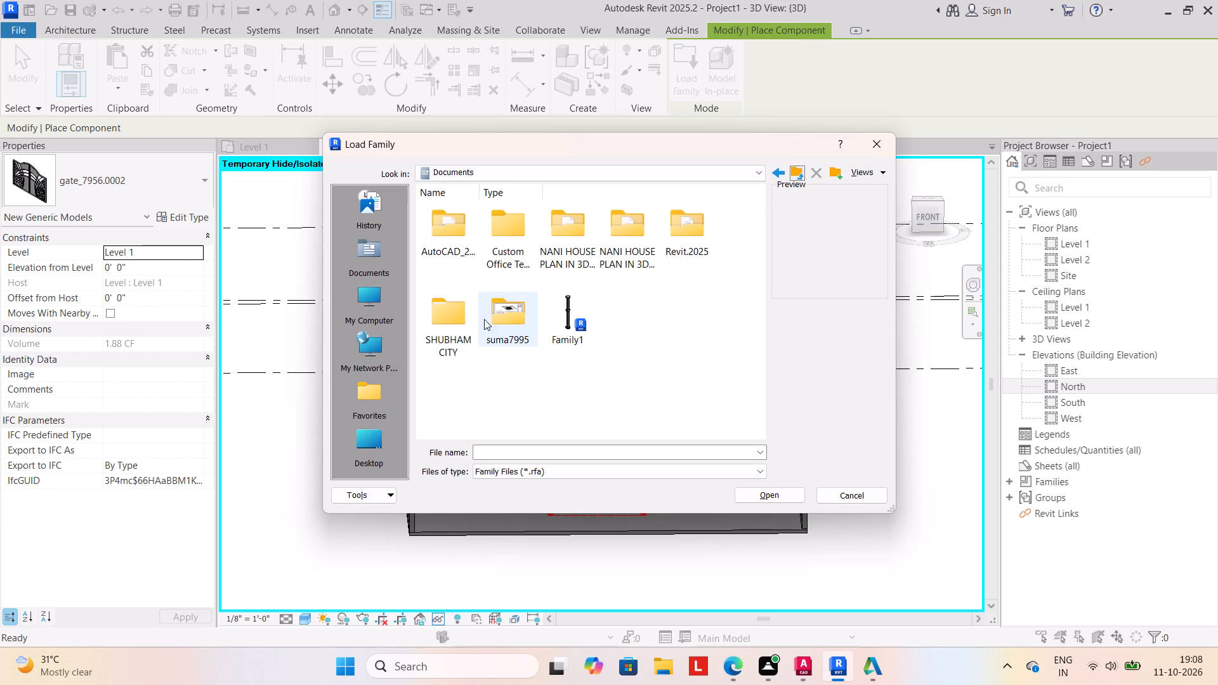
double_click(452, 319)
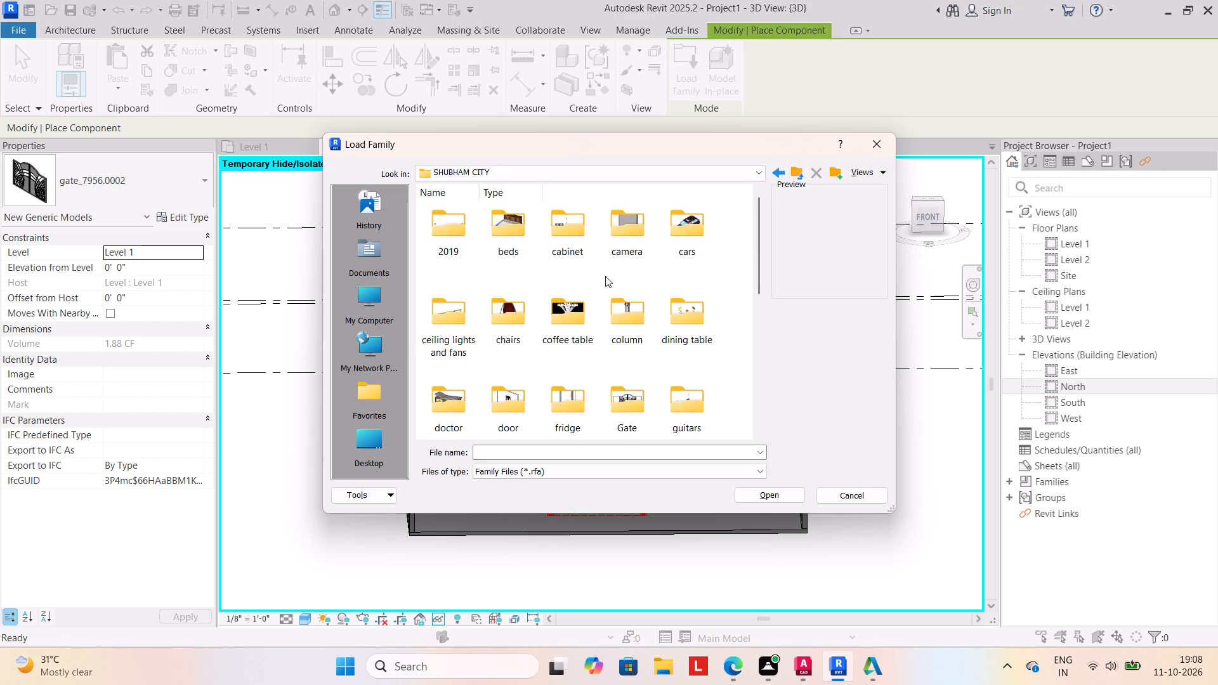
double_click(681, 235)
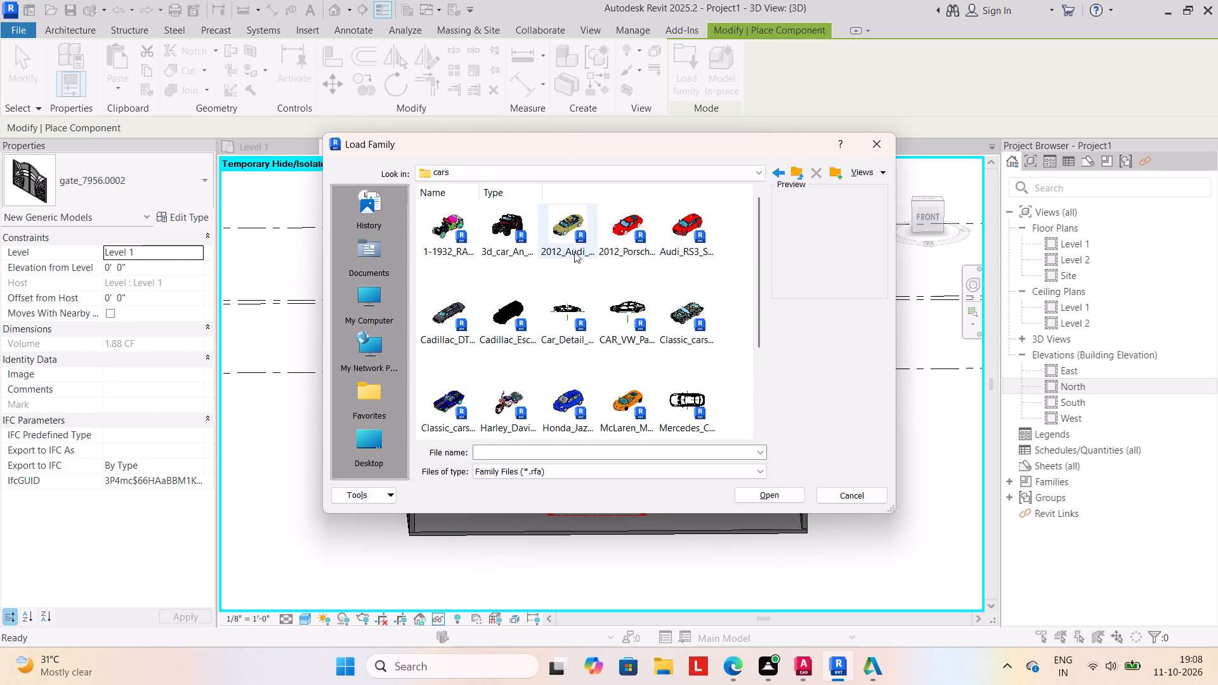
click(624, 224)
click(757, 494)
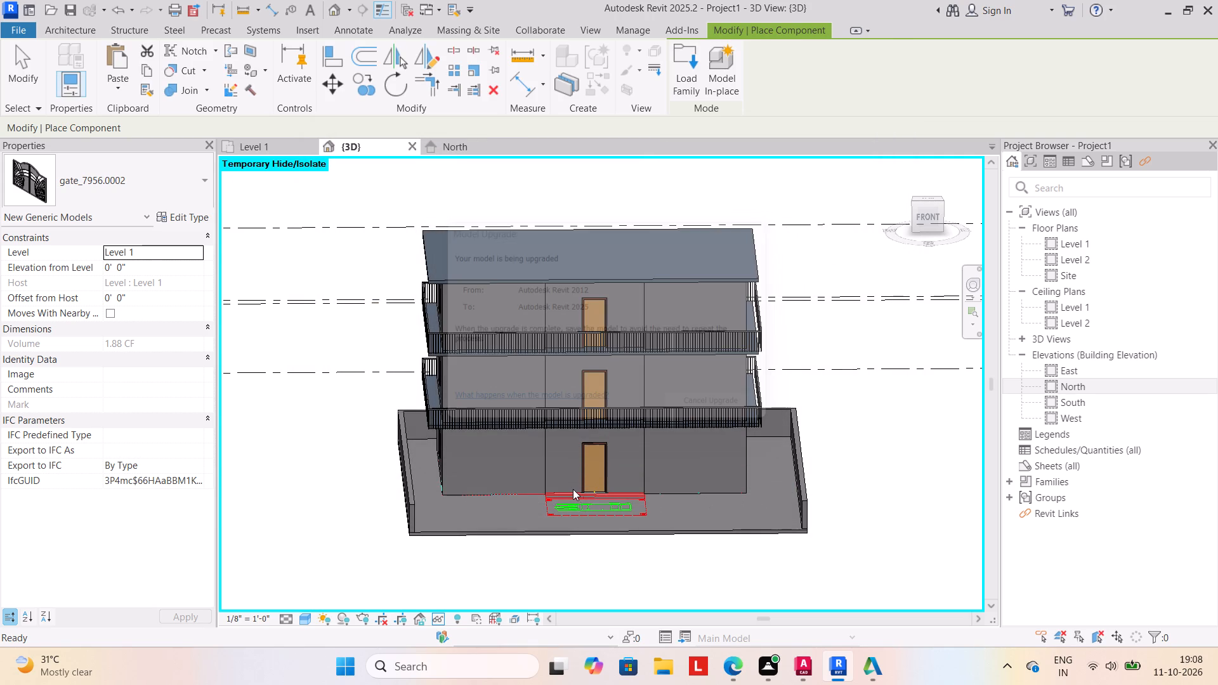
Rotate the Porsche parallel to the house front and place it on Level 1 over the drawing's car symbol outside the entrance.
key(space)
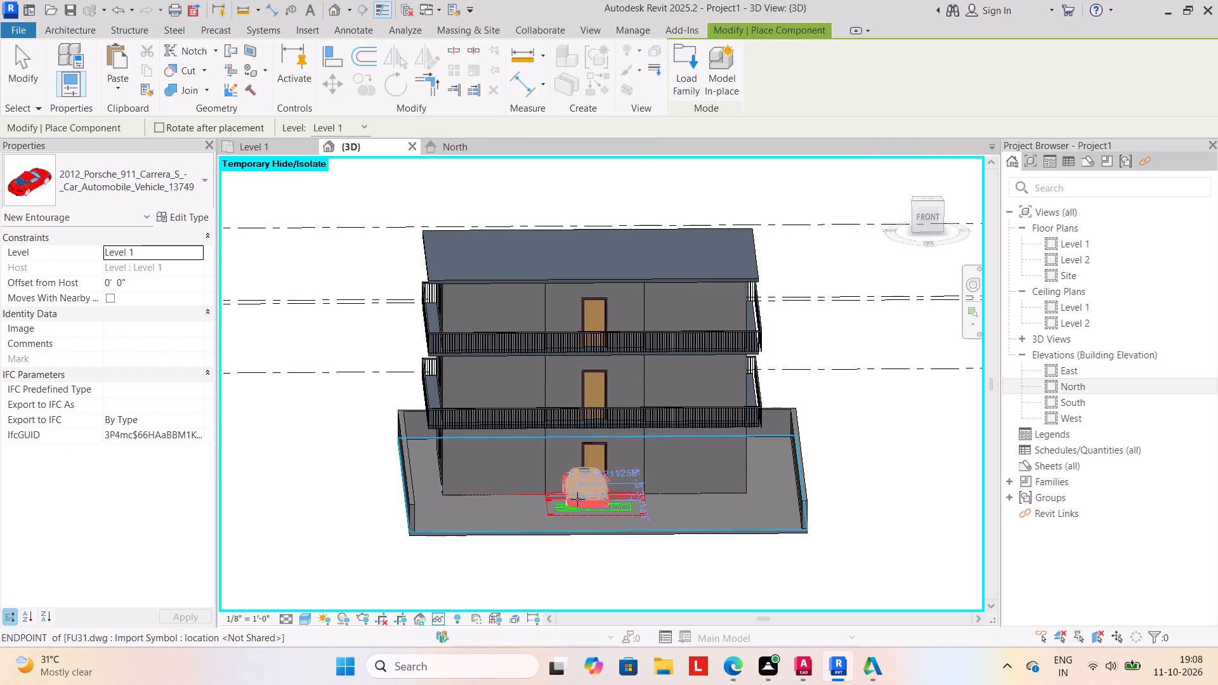
key(space)
key(space)
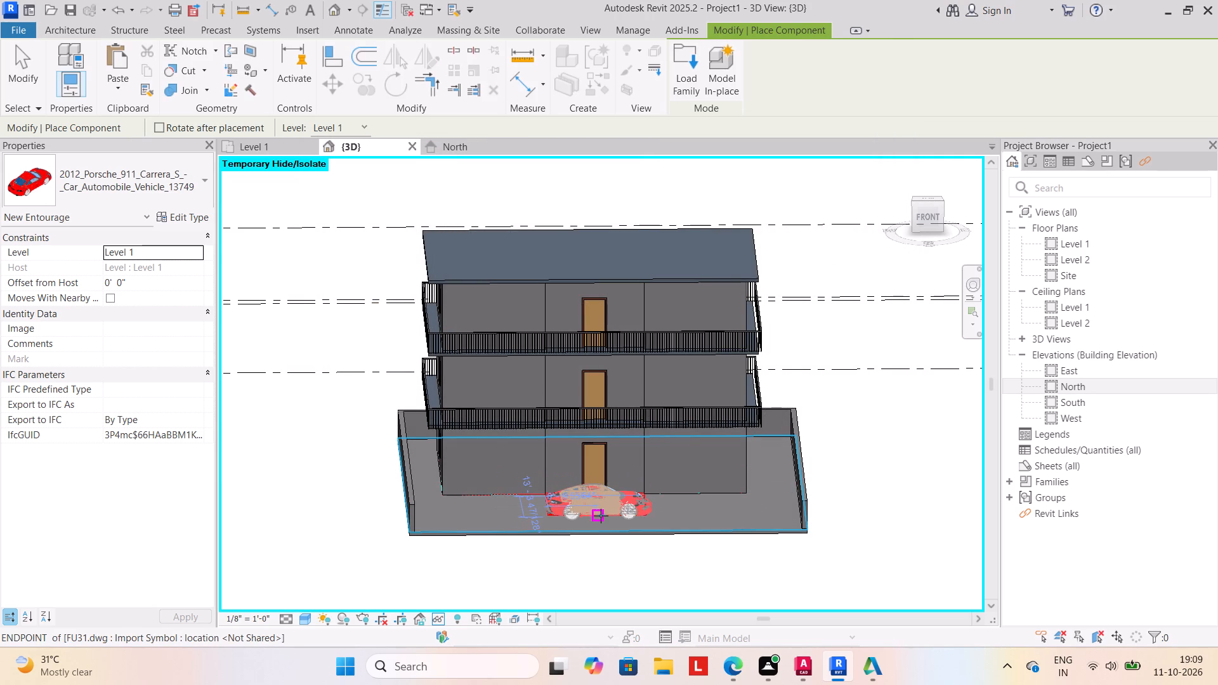
key(space)
key(space)
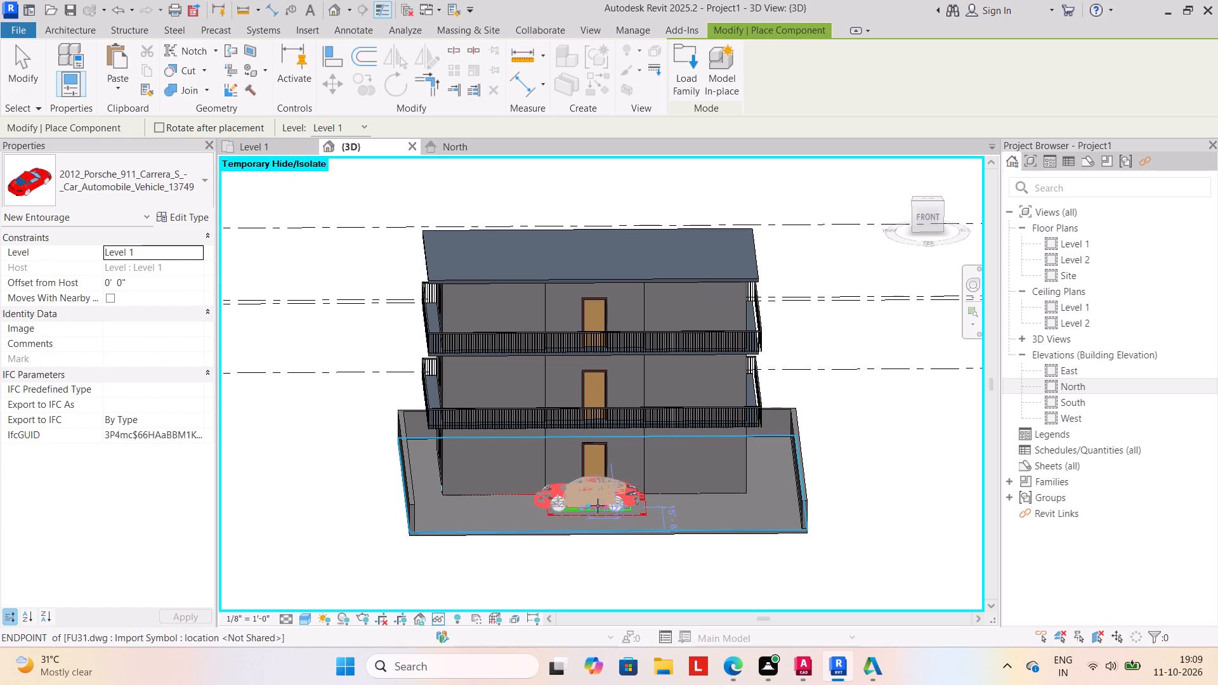
click(598, 506)
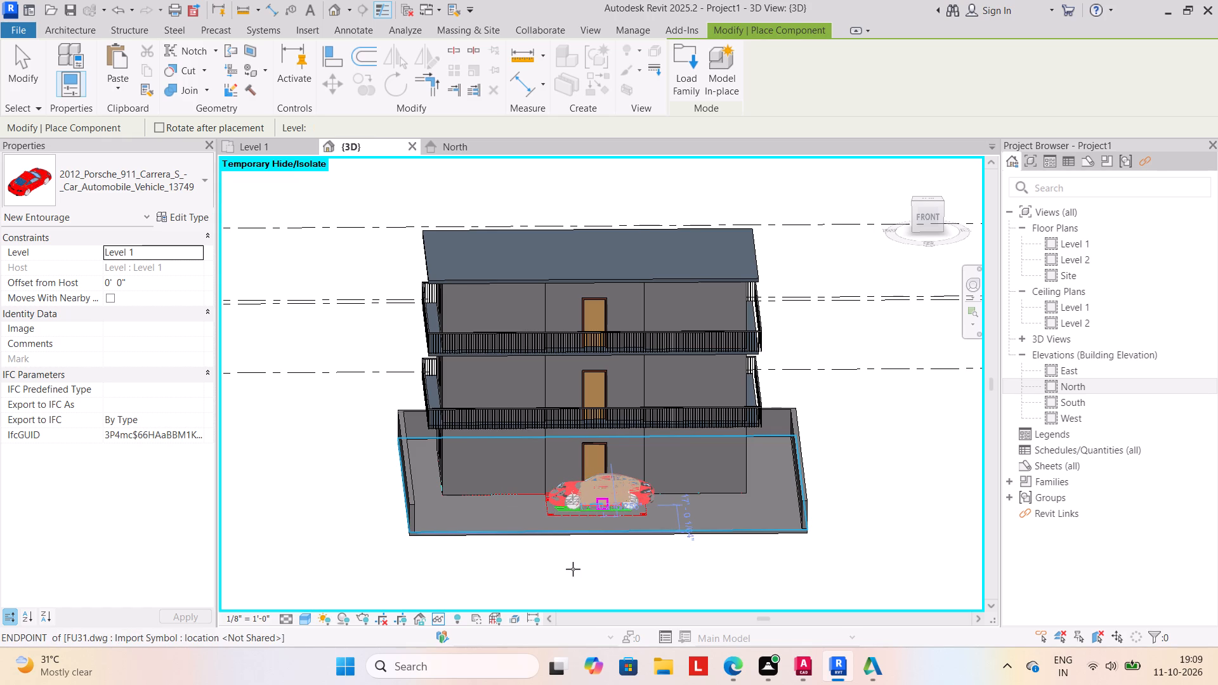
key(Escape)
key(Escape)
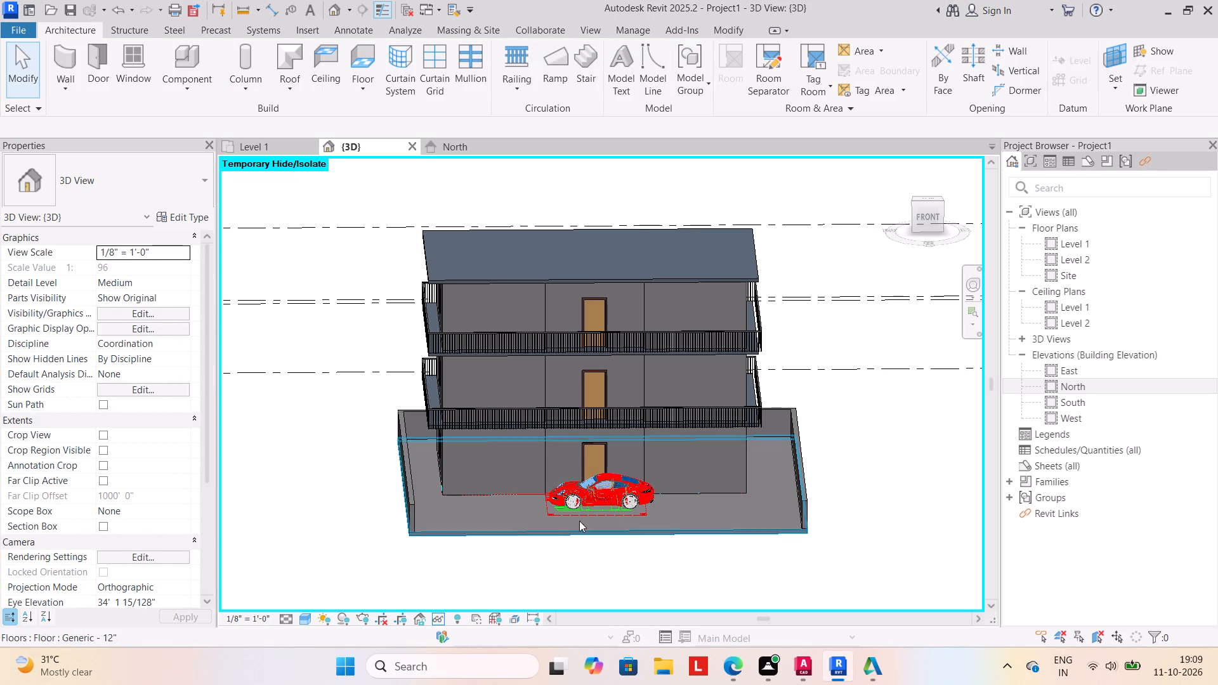
Nudge the parked Porsche slightly west and toward the front gate so it sits over the drawing's car symbol.
click(593, 492)
key(Left)
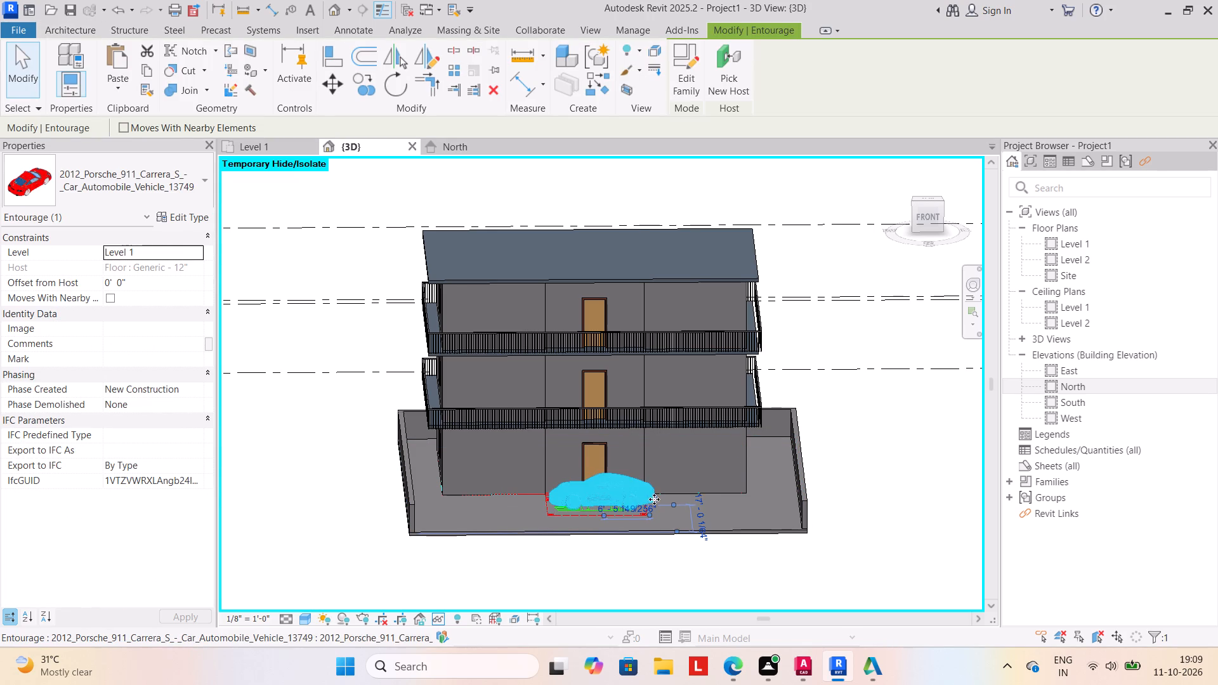
key(Left)
key(Down)
key(Down)
key(Down)
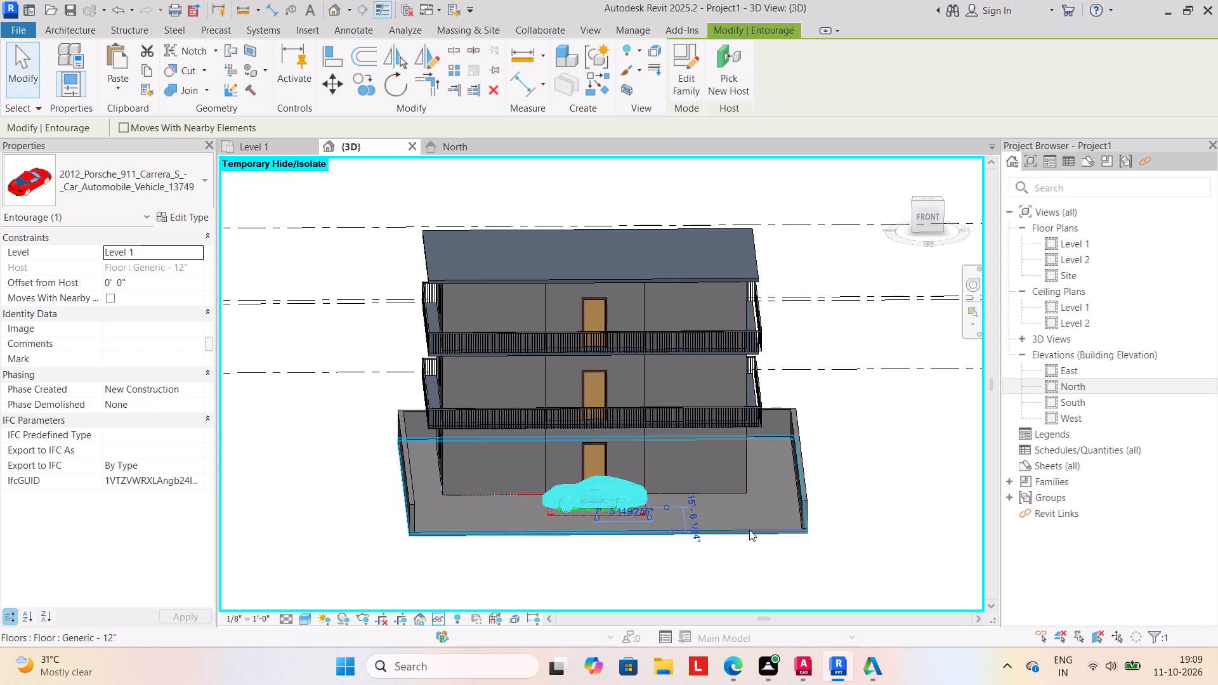
key(Down)
key(Down)
key(Down)
click(726, 569)
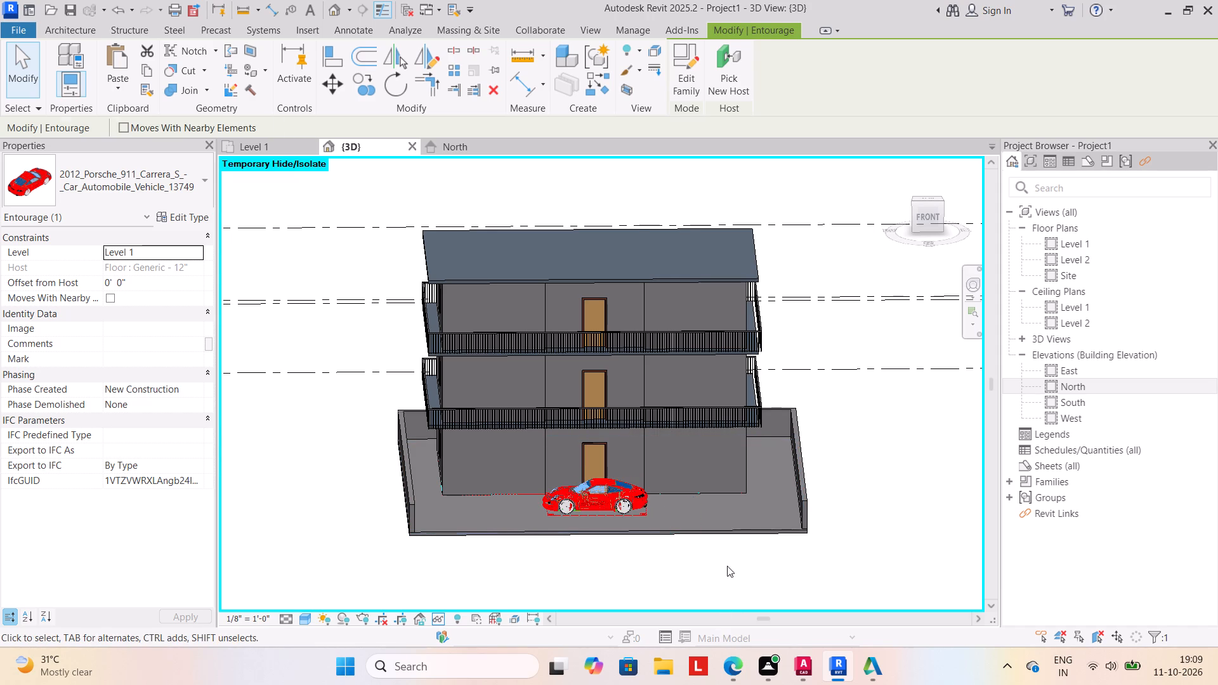
Restore the temporarily hidden front boundary wall segments and gate in the 3D view.
key(h)
key(r)
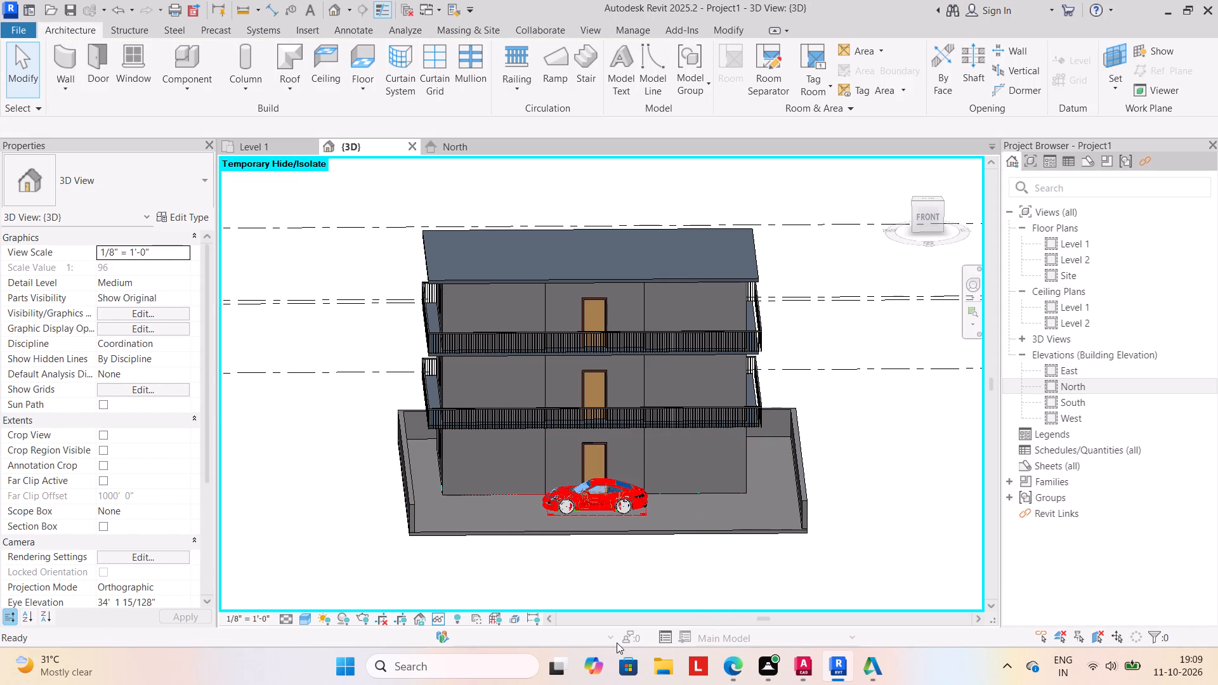
scroll(606, 601, down, 1)
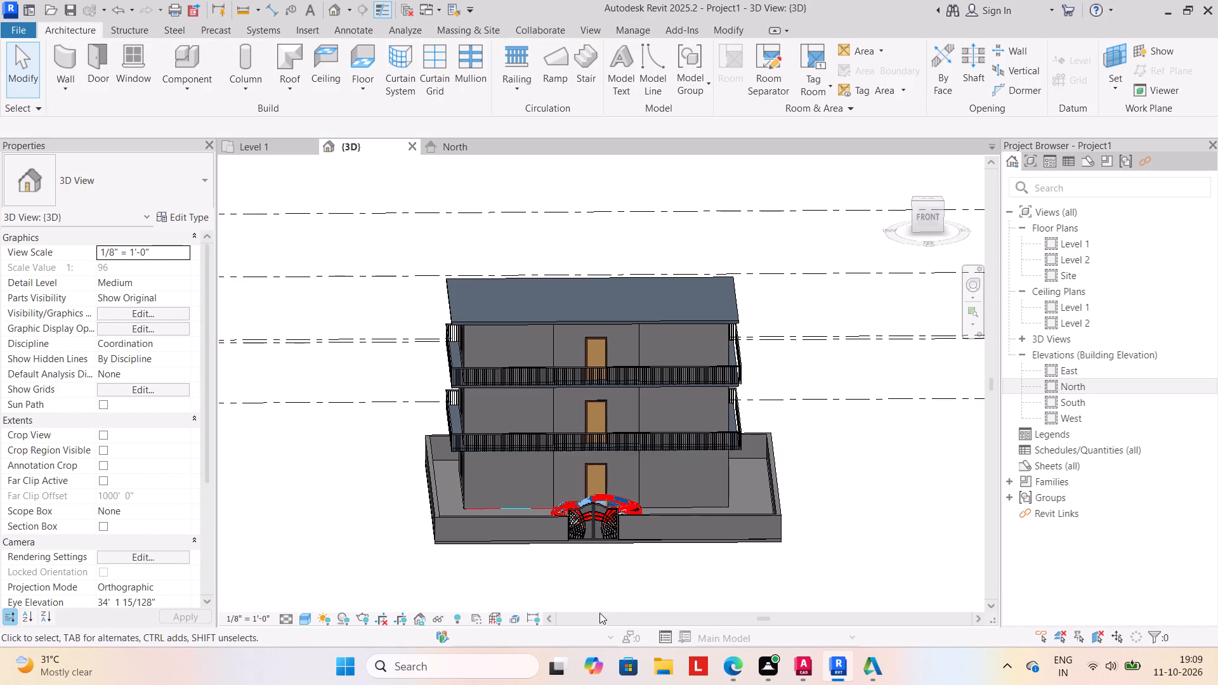
shift+middle_drag(599, 613, 593, 574)
shift+middle_drag(593, 582, 593, 558)
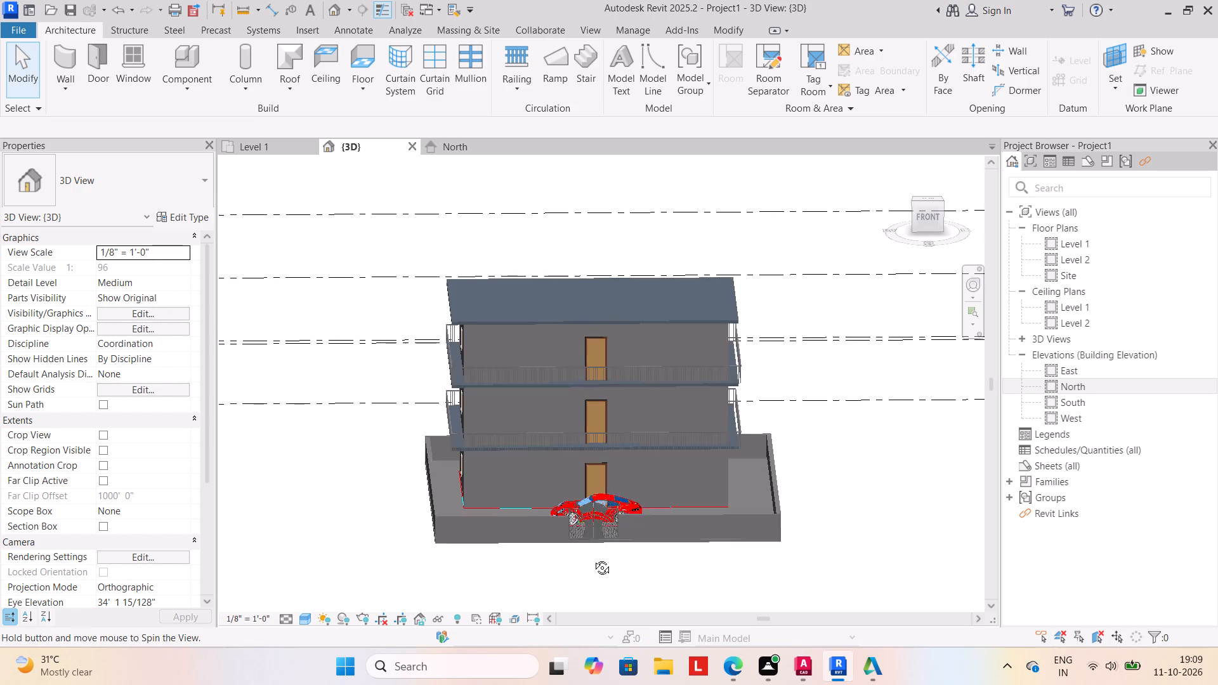
shift+middle_drag(593, 558, 592, 553)
key(Escape)
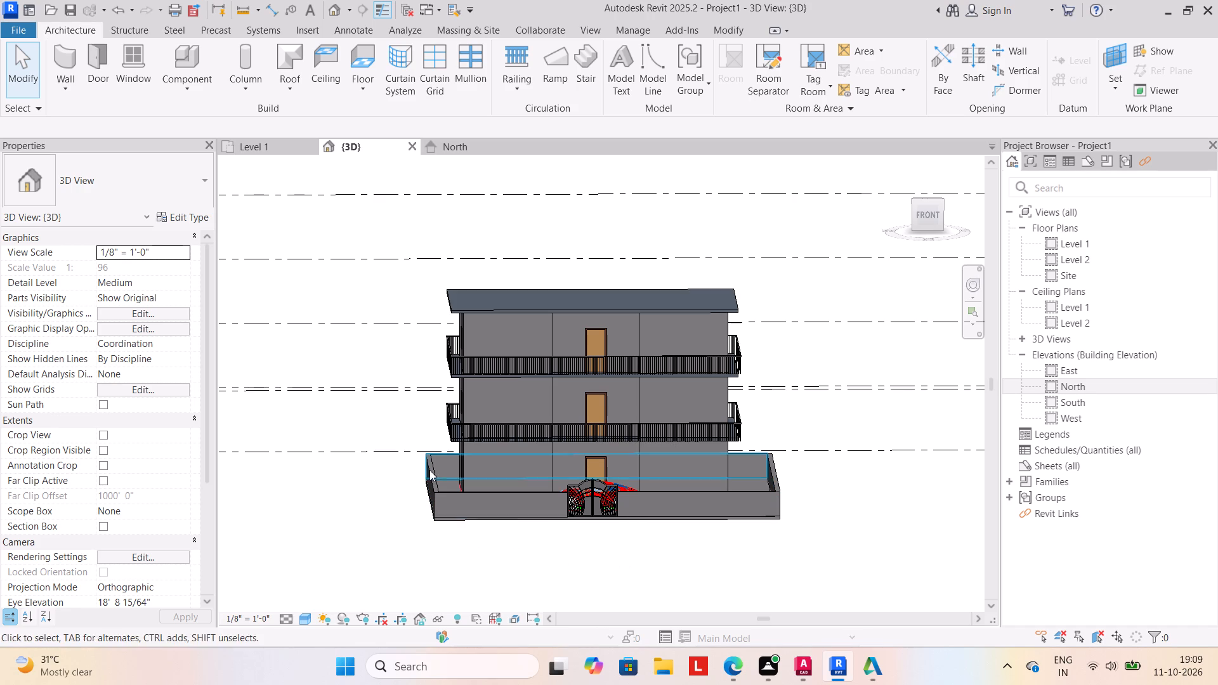
In the Level 2 plan, draw a rectangular 4' high WALL9" parapet based on Level 5, offset 2' outward from the house's outer wall corners.
click(261, 149)
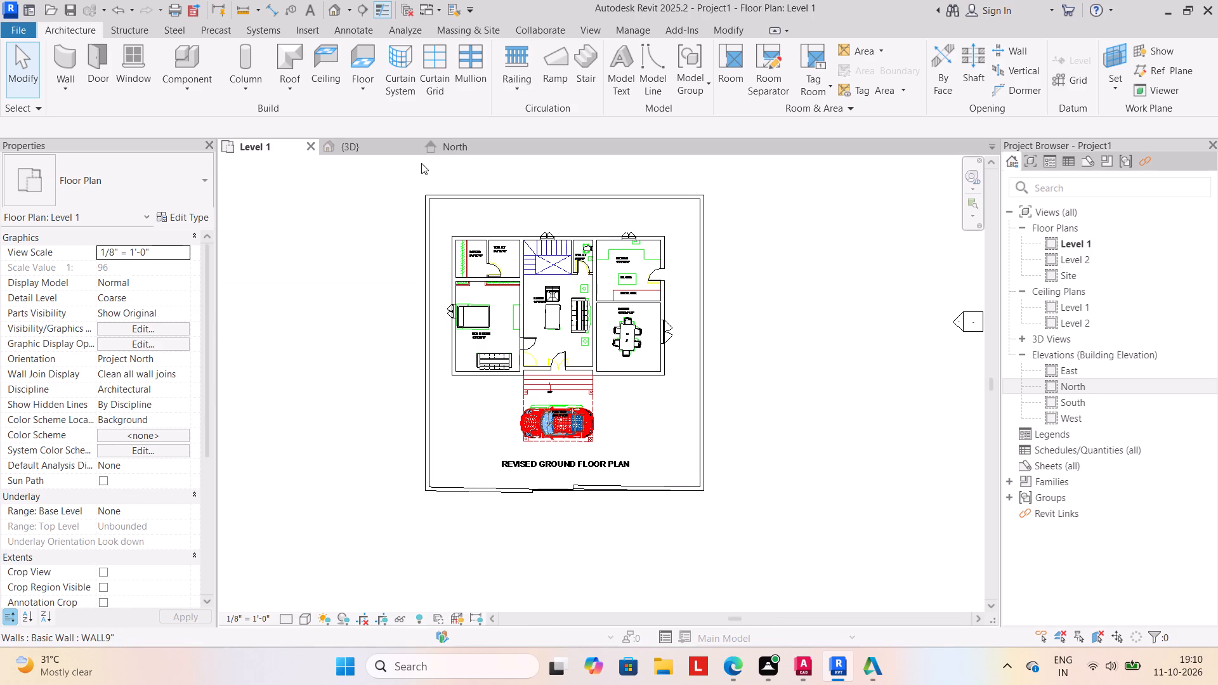
double_click(1129, 259)
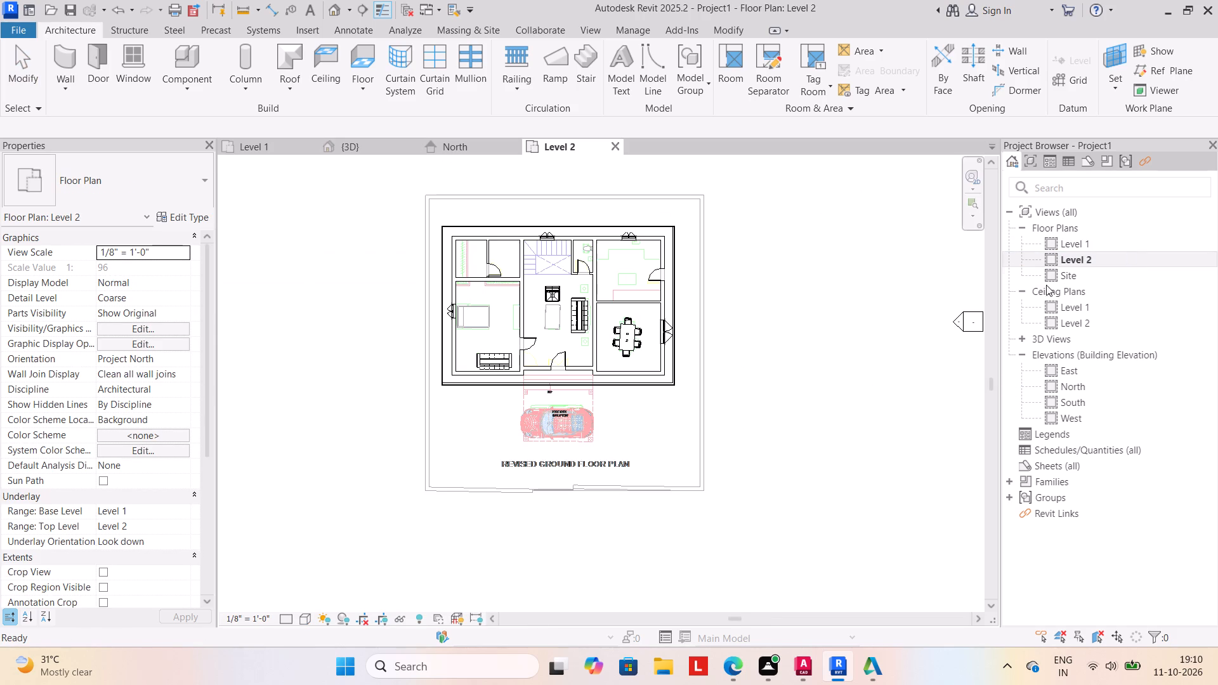
middle_drag(640, 417, 674, 453)
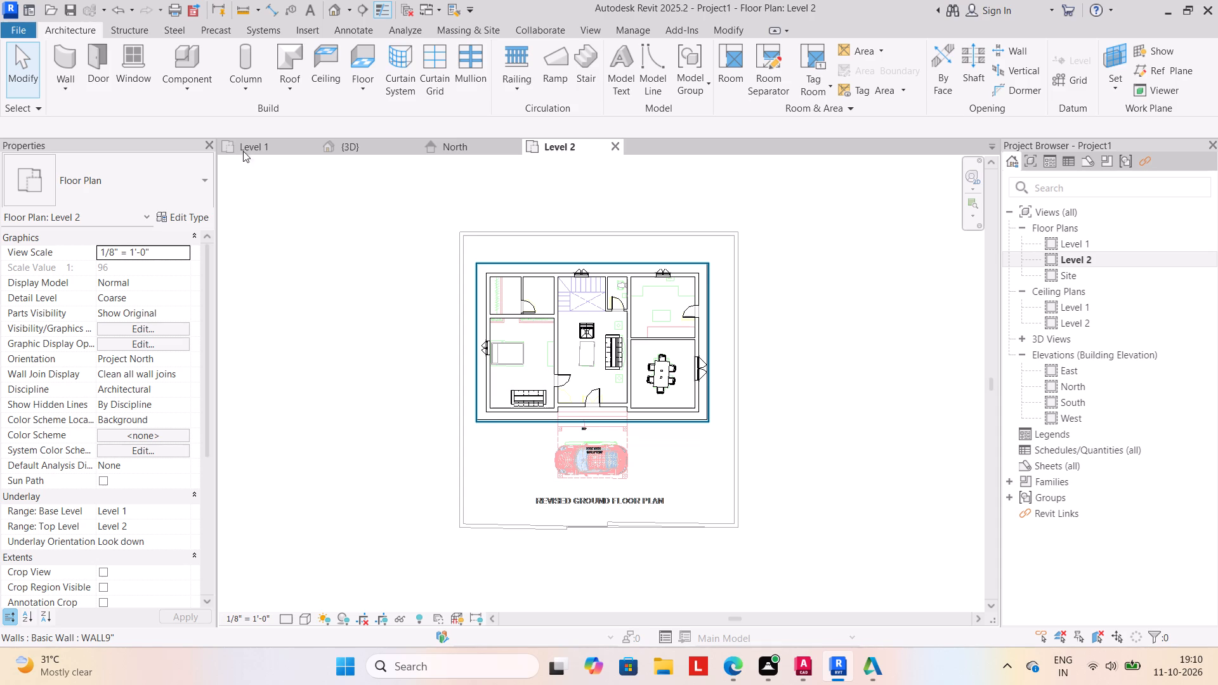
click(67, 88)
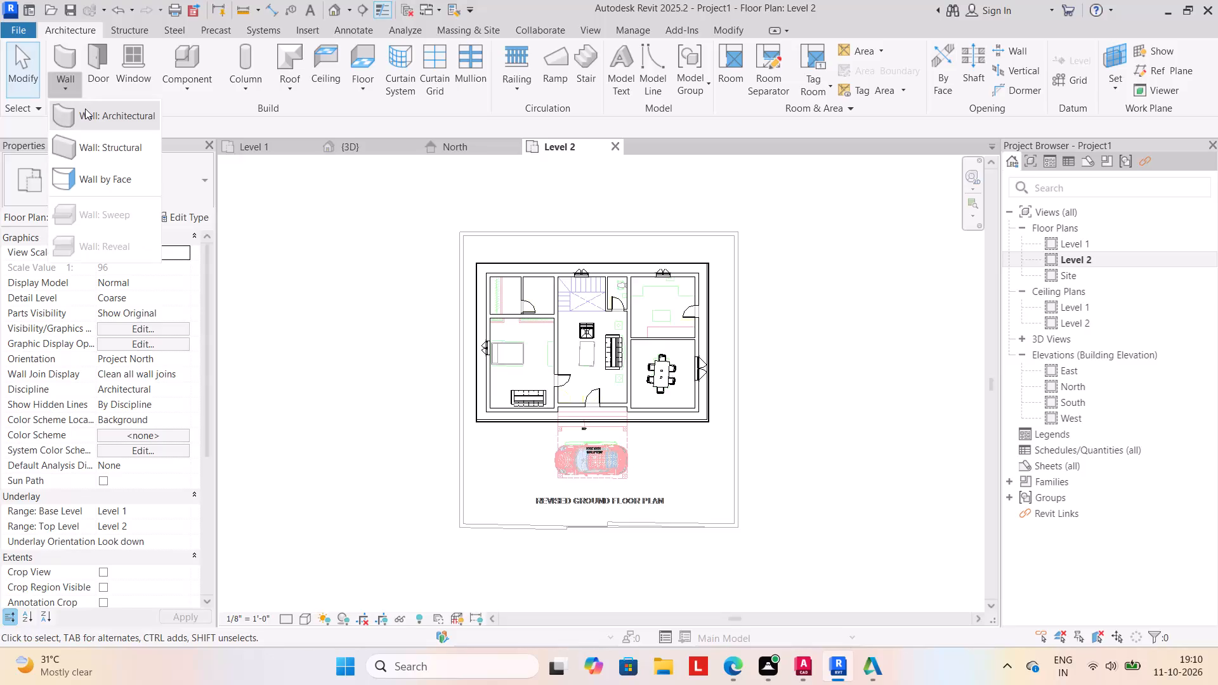
click(85, 108)
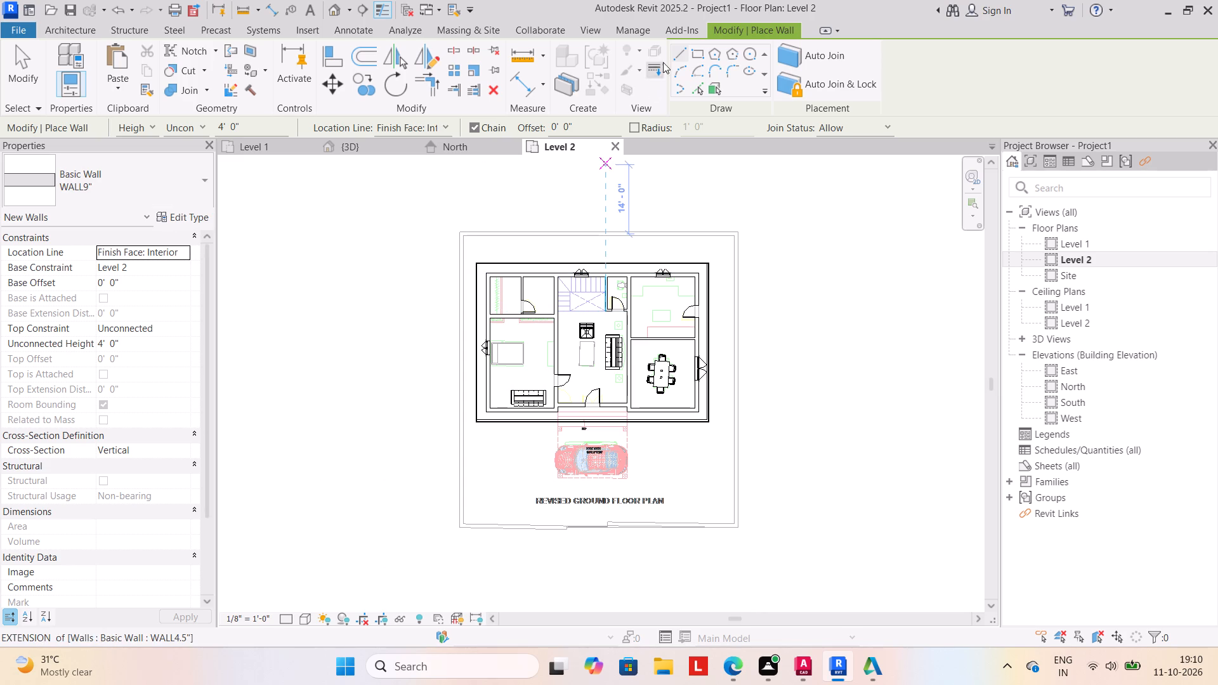
click(691, 53)
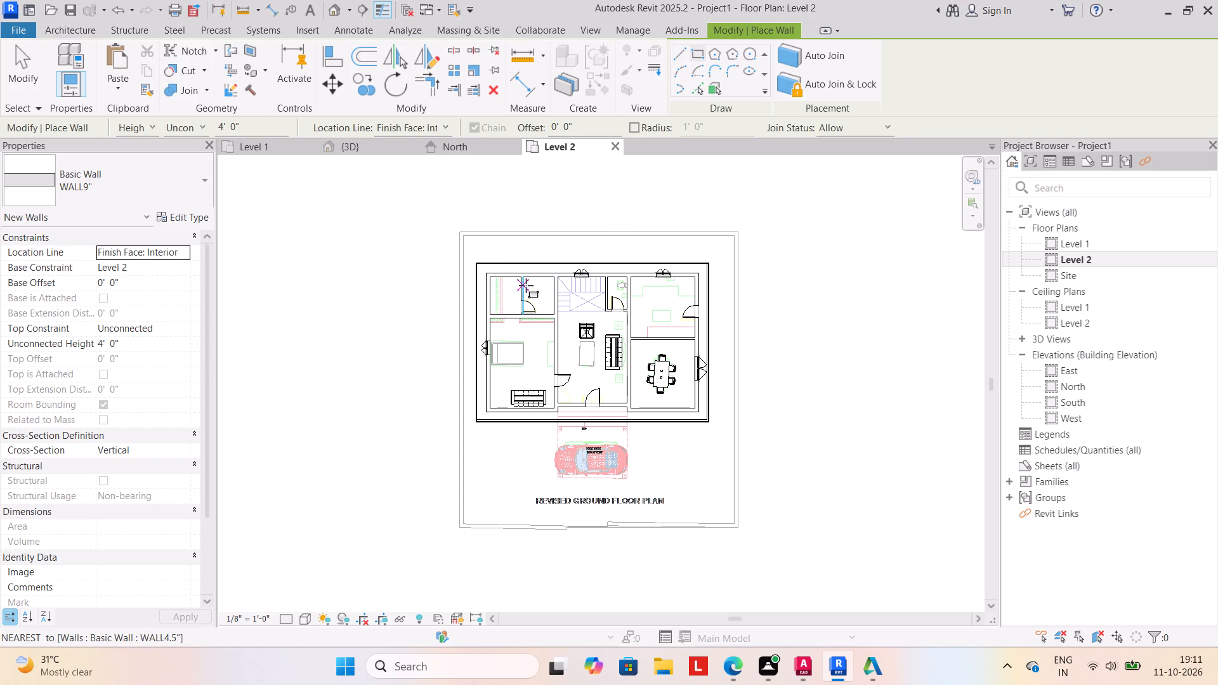
scroll(526, 285, up, 2)
middle_drag(562, 301, 534, 297)
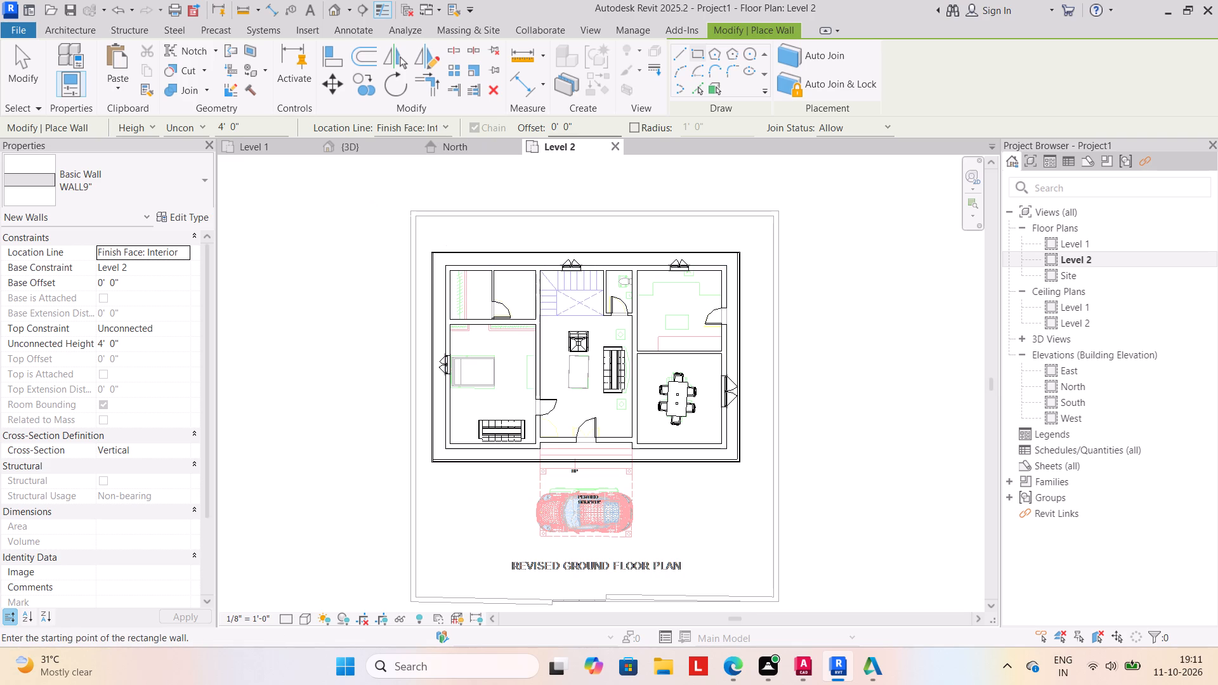
click(587, 121)
key(BackSpace)
key(BackSpace)
key(BackSpace)
key(BackSpace)
key(BackSpace)
key(BackSpace)
key(BackSpace)
key(BackSpace)
key(BackSpace)
key(BackSpace)
key(BackSpace)
key(BackSpace)
key(BackSpace)
text(2')
key(Return)
click(186, 270)
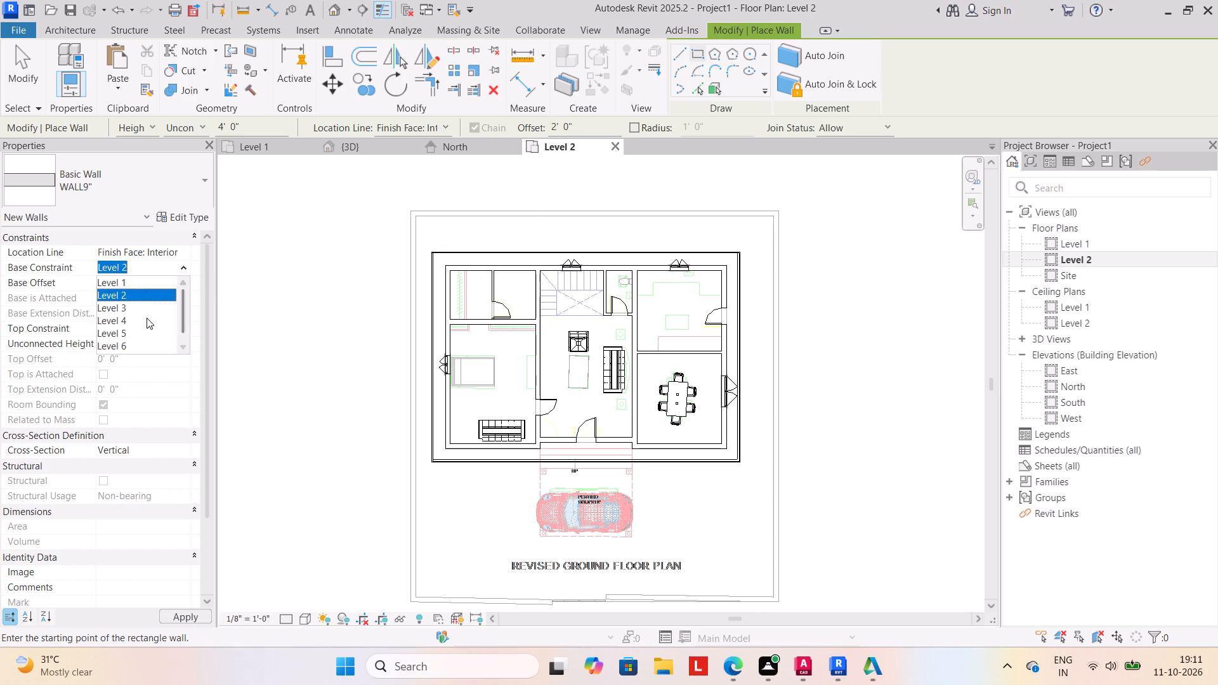
click(140, 334)
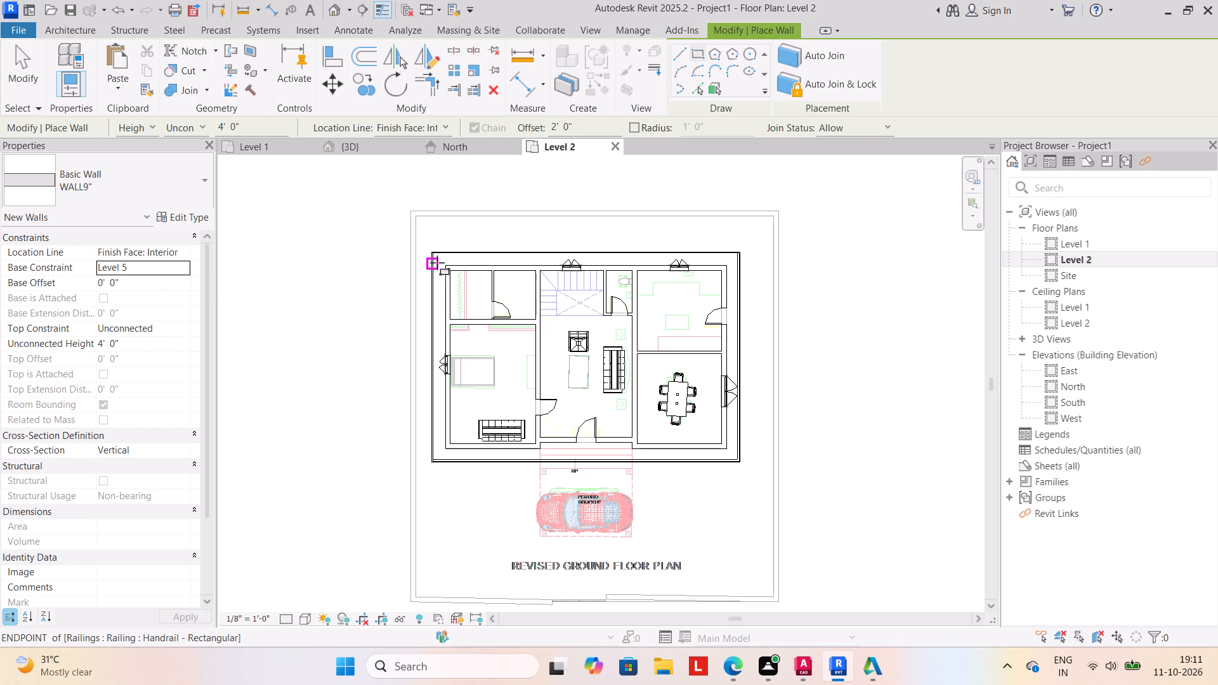
click(445, 264)
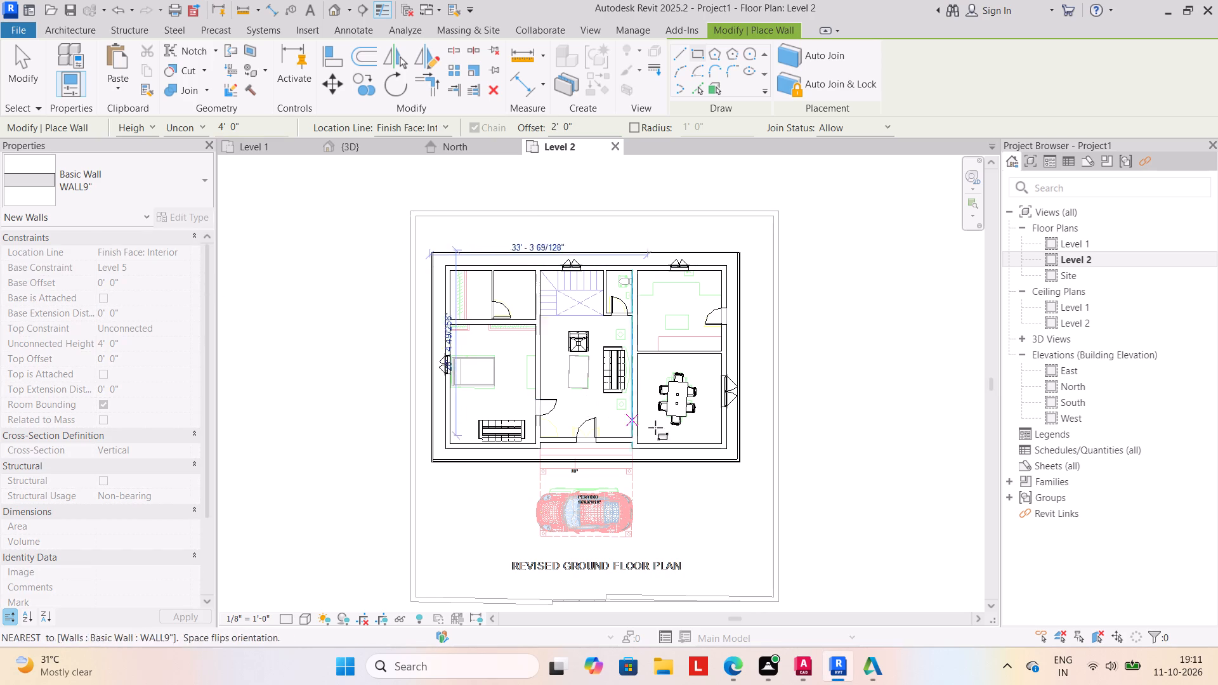
click(724, 447)
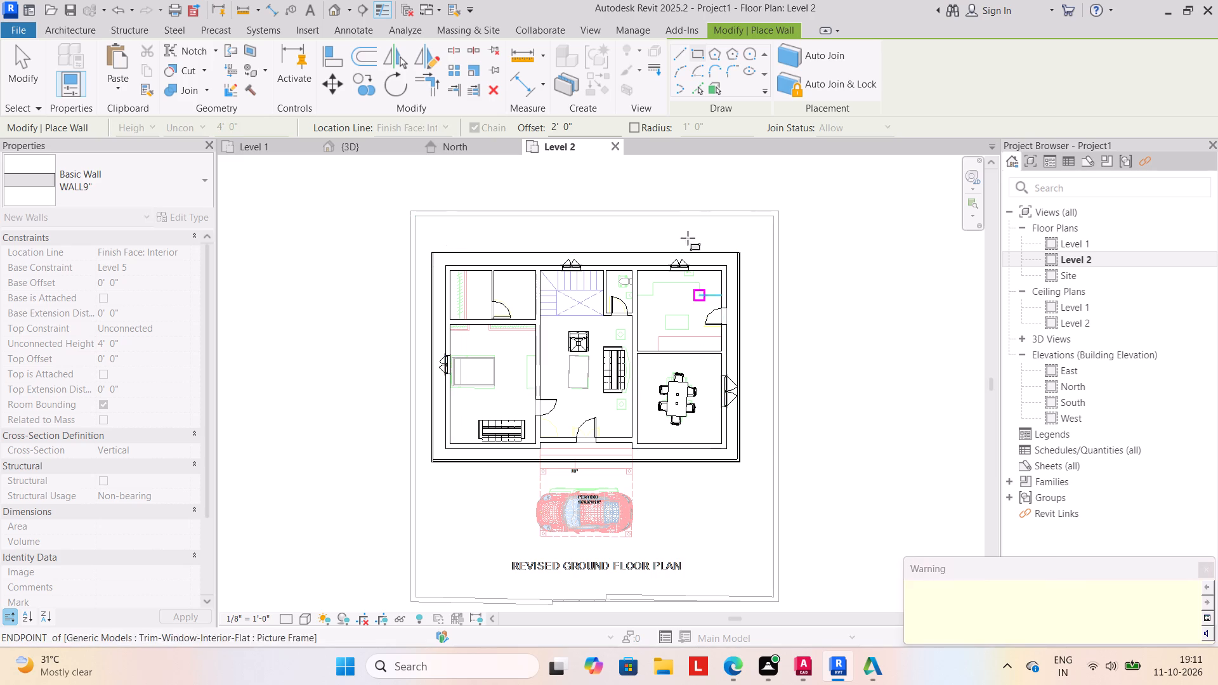
Examine the roof parapet and the whole house from several angles in the 3D view.
click(360, 152)
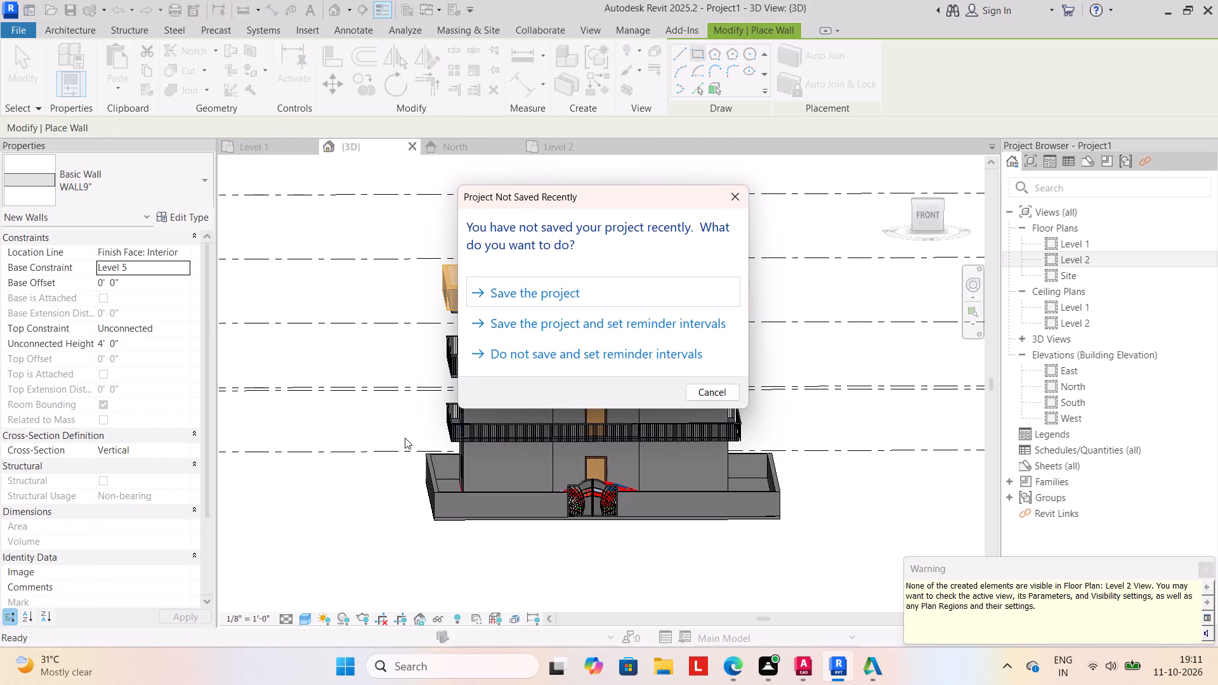
click(728, 200)
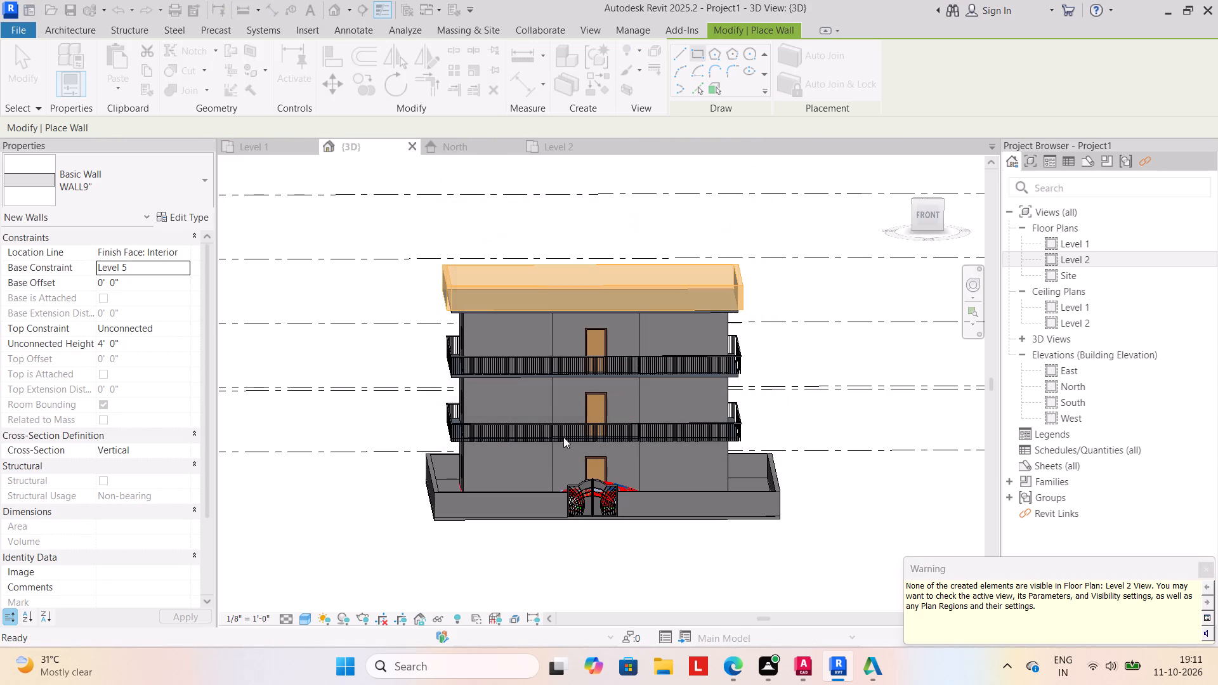
click(414, 558)
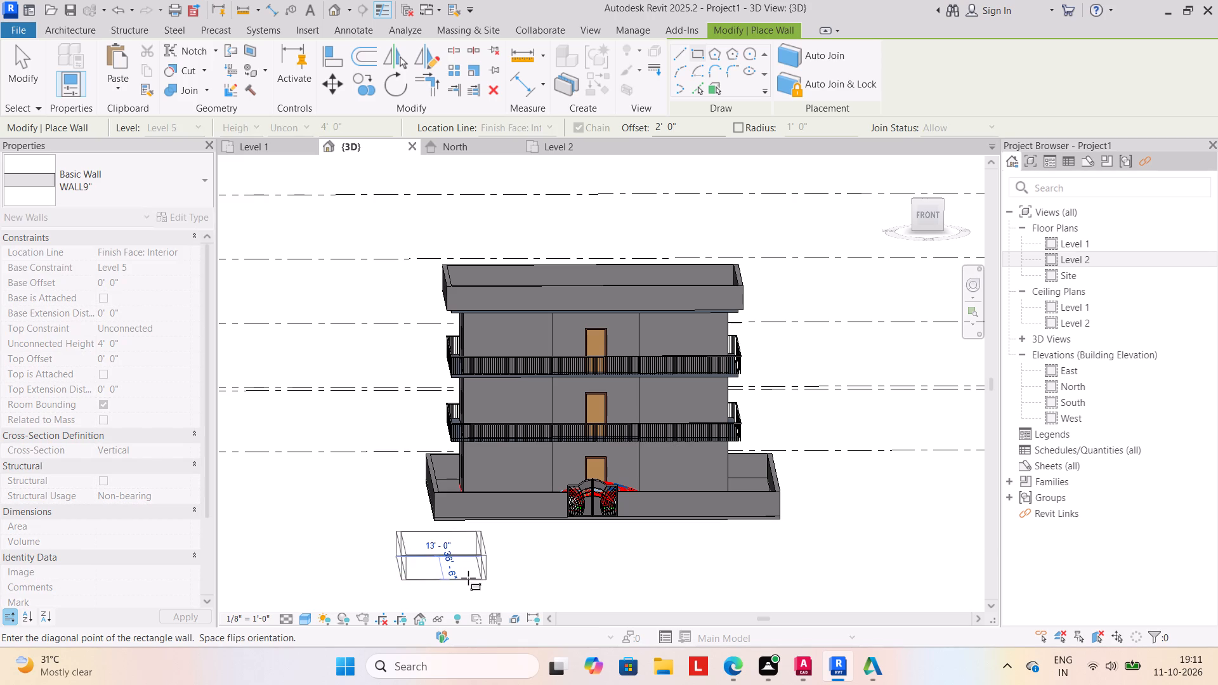
key(Escape)
shift+middle_drag(499, 563, 410, 649)
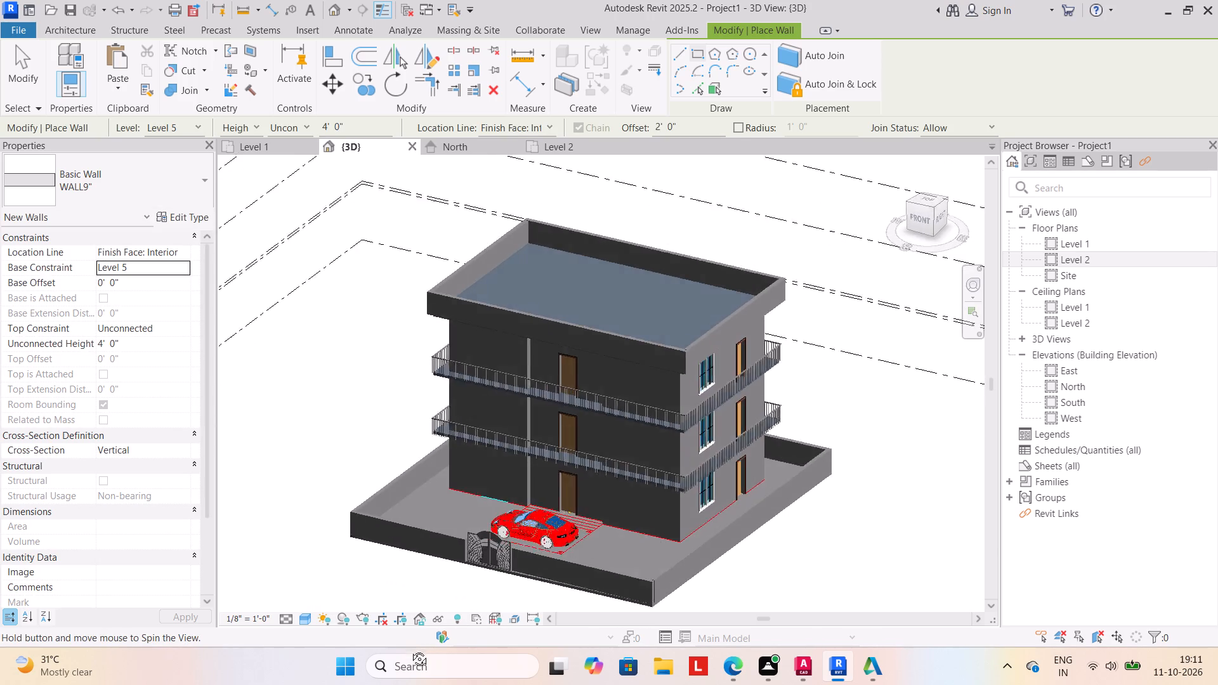
shift+middle_drag(410, 649, 405, 649)
shift+middle_drag(419, 580, 488, 461)
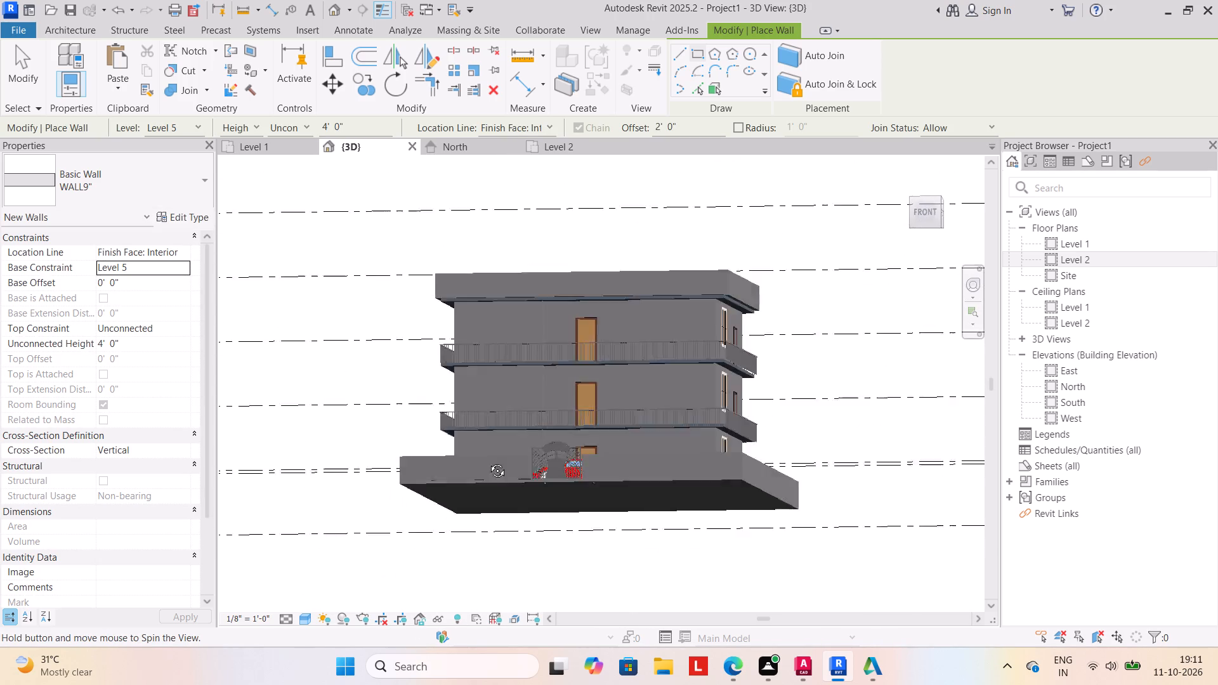
shift+middle_drag(488, 461, 294, 621)
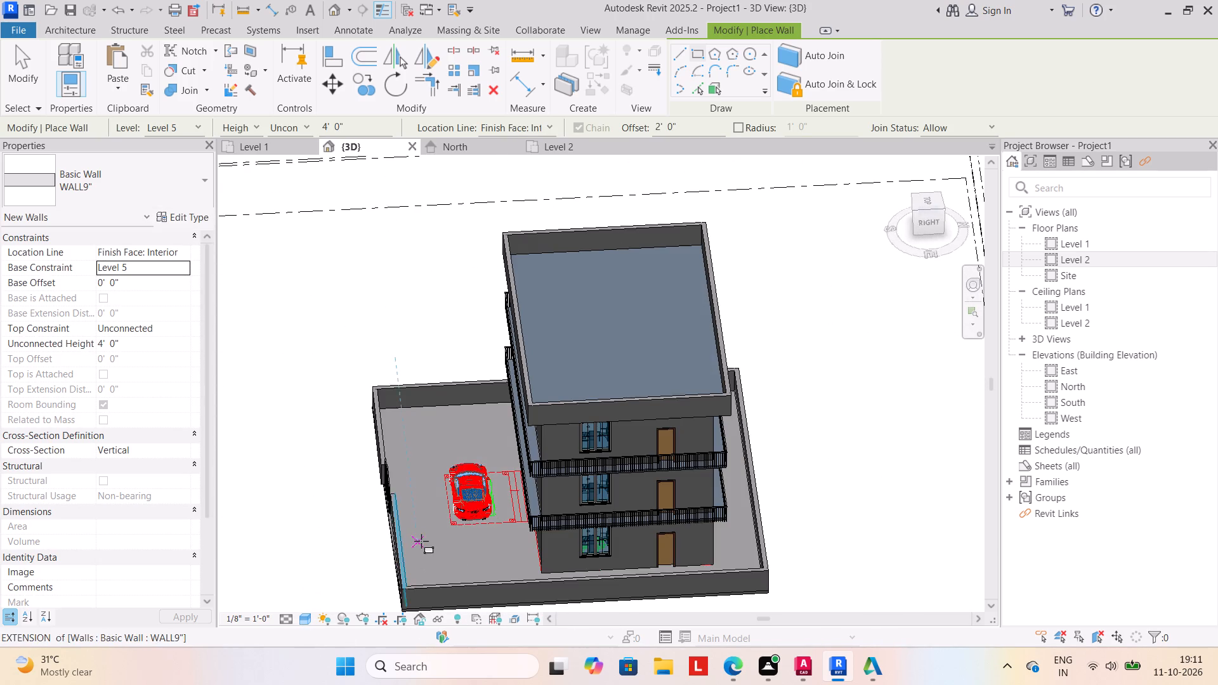
shift+middle_drag(423, 550, 605, 343)
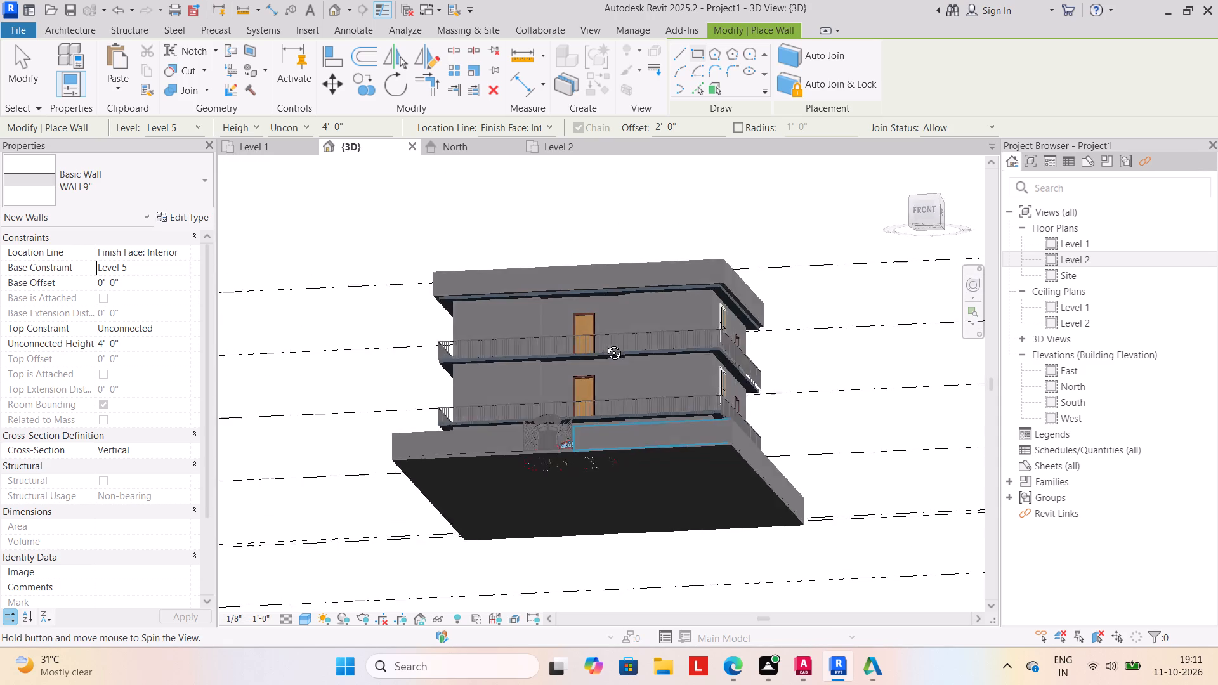
shift+middle_drag(605, 343, 541, 311)
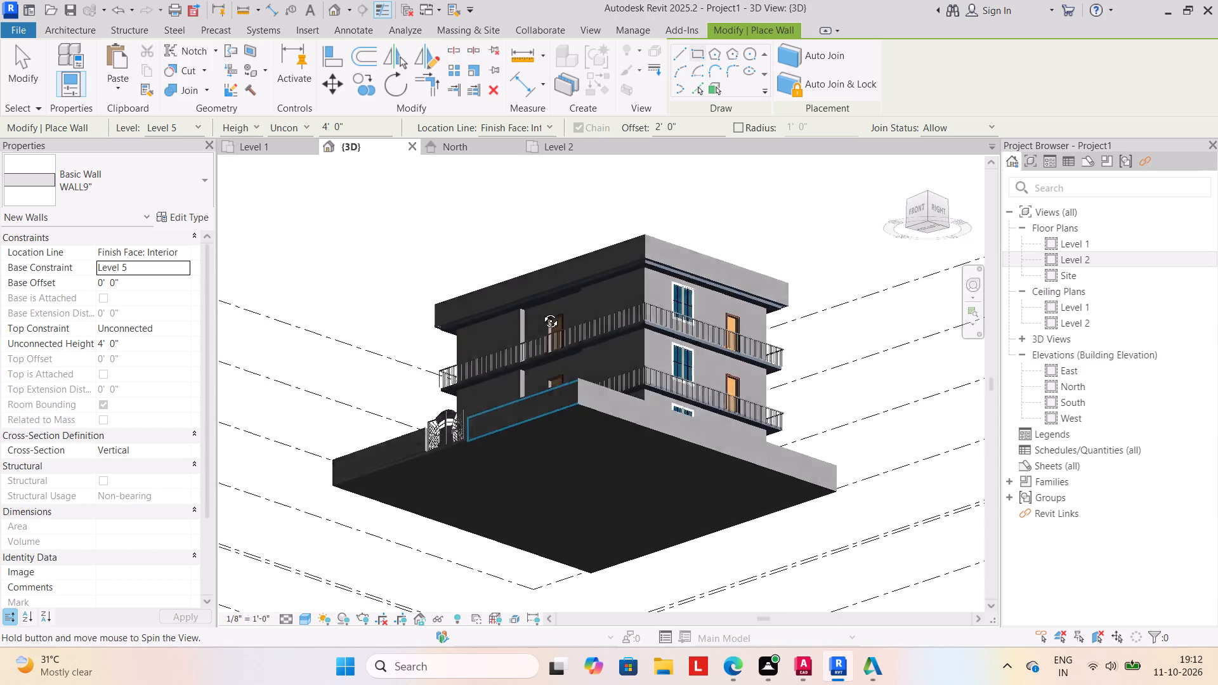
shift+middle_drag(541, 311, 640, 498)
middle_drag(639, 497, 603, 466)
shift+middle_drag(598, 547, 602, 539)
key(Escape)
key(Escape)
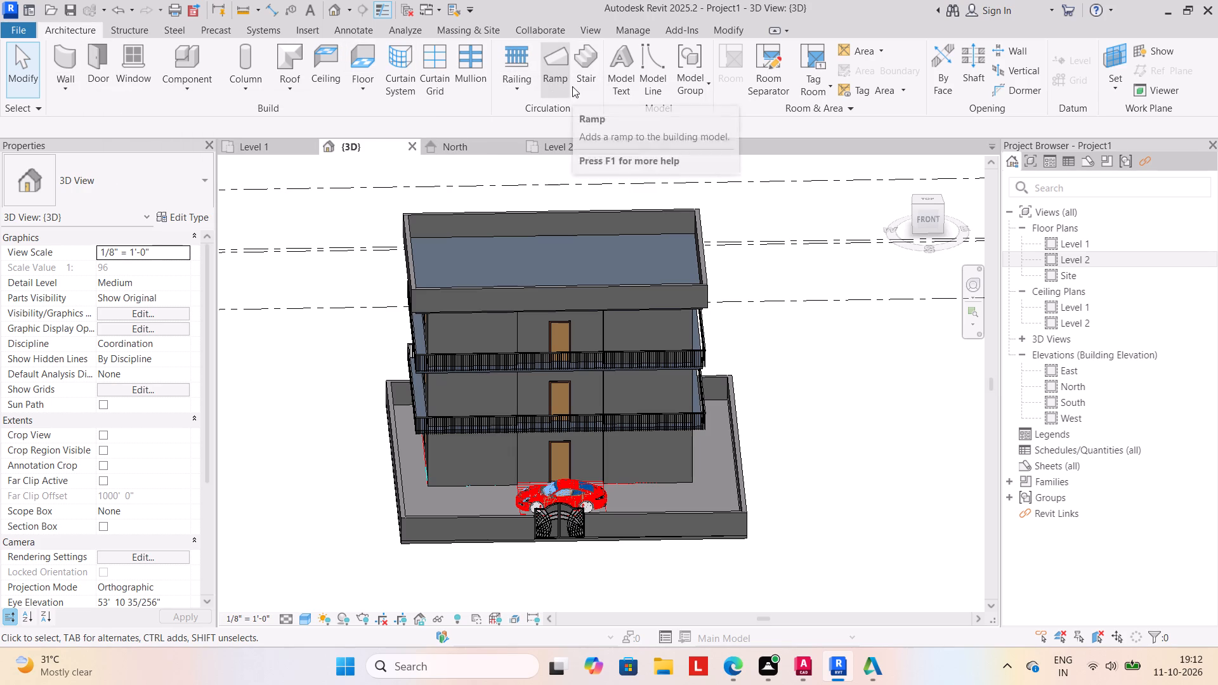
Paint the ground-floor front wall section west of the entrance door with the Wood Planks material.
click(727, 27)
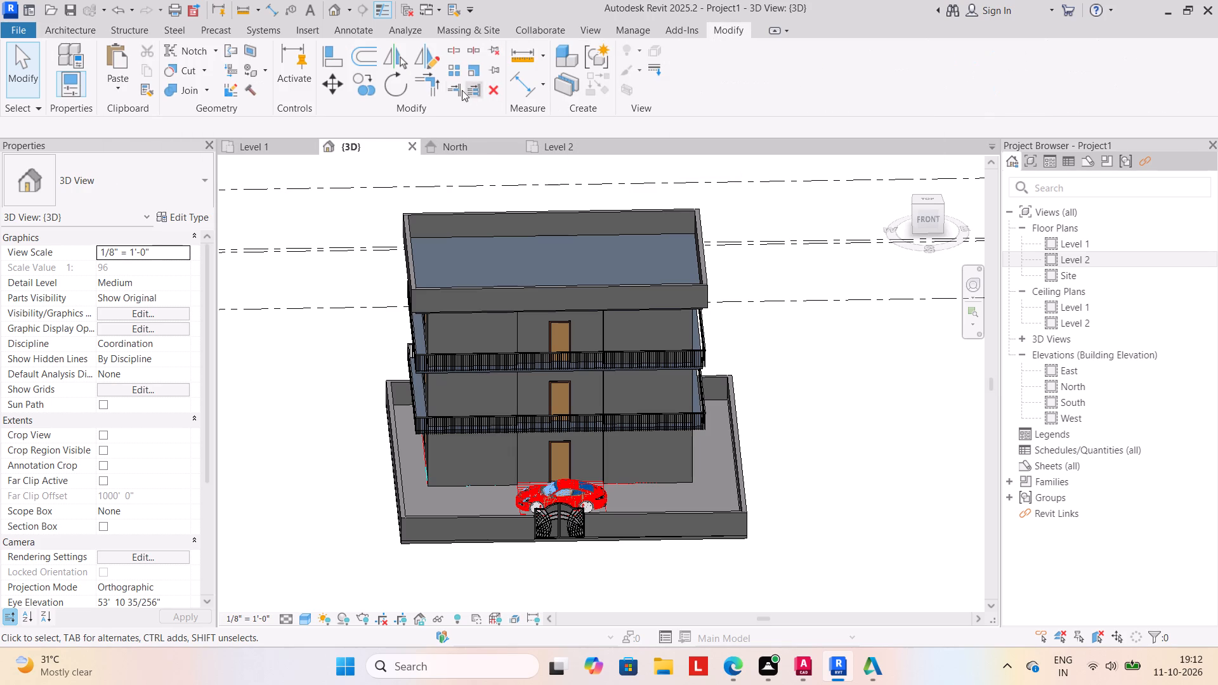
click(265, 71)
click(282, 91)
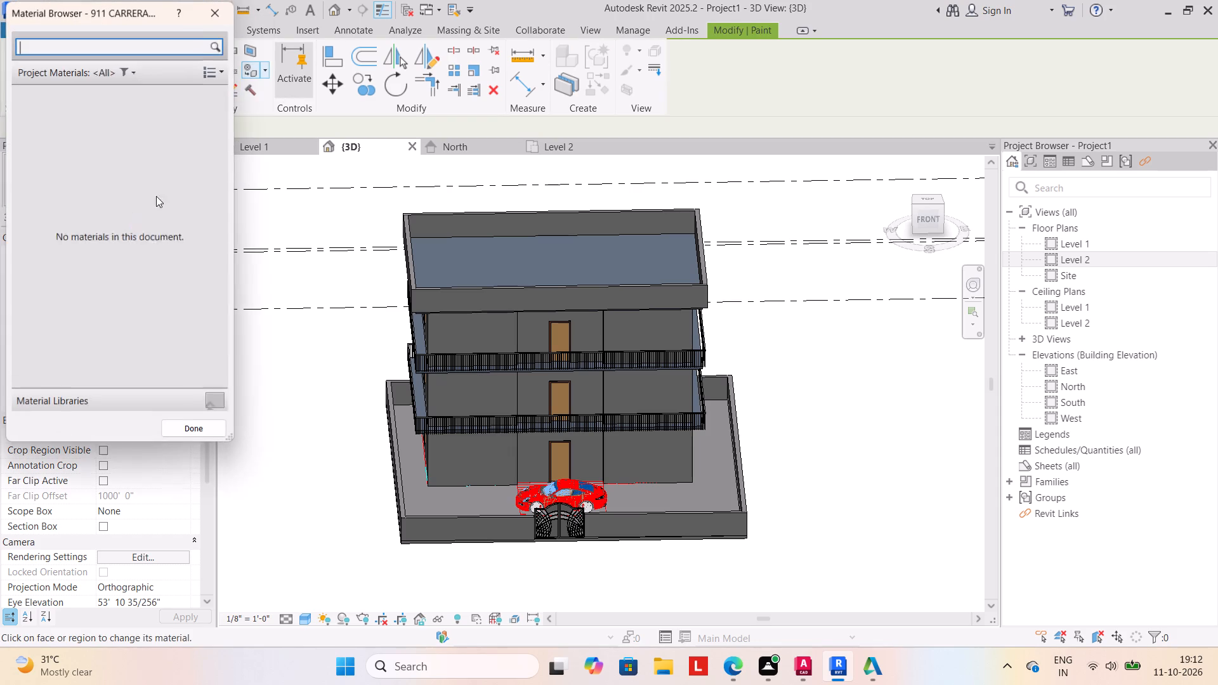
scroll(140, 204, down, 13)
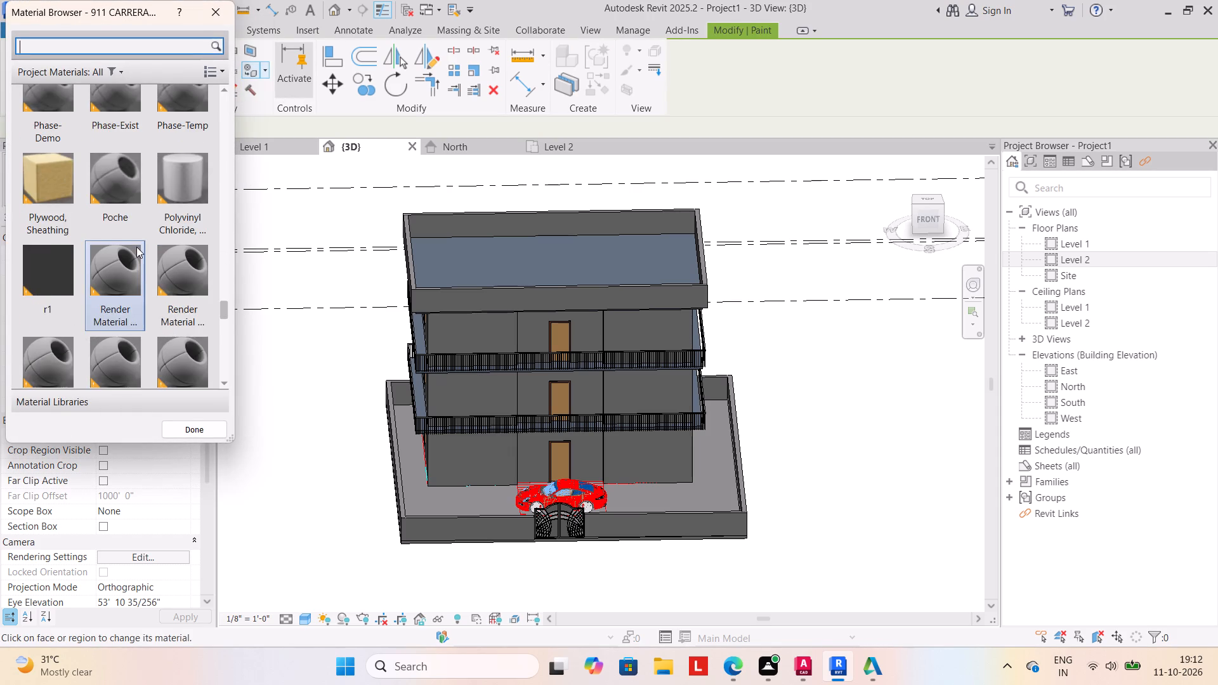
scroll(136, 247, down, 5)
scroll(136, 251, up, 2)
scroll(136, 251, down, 2)
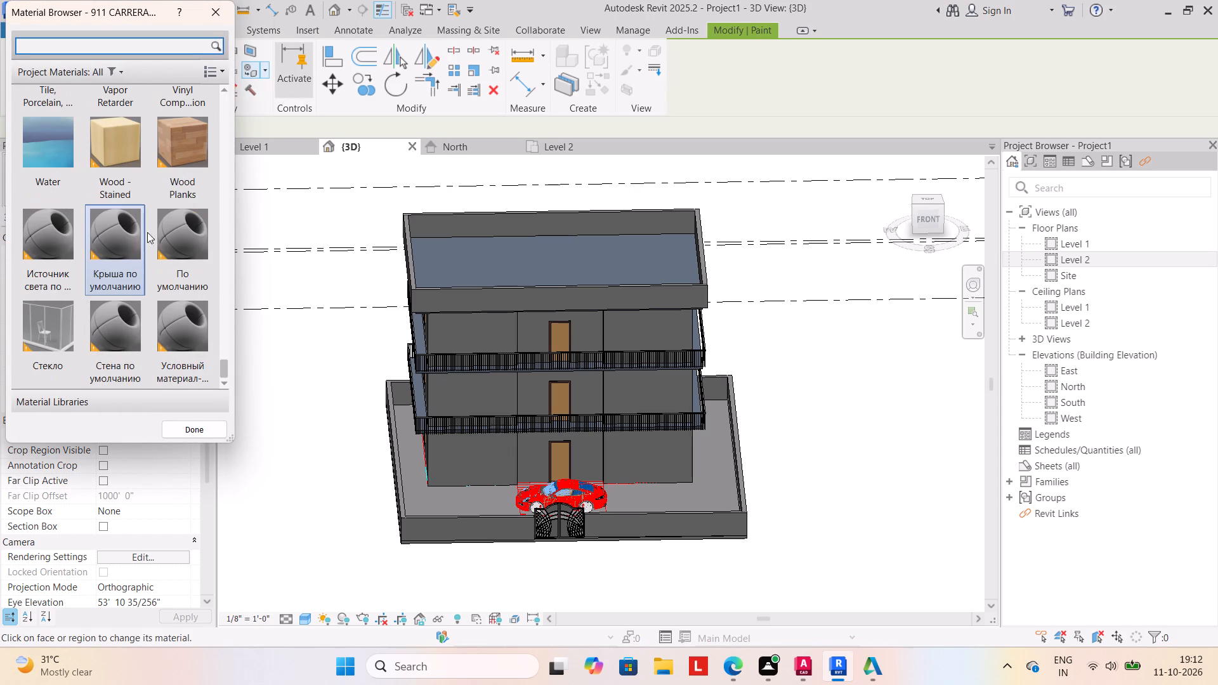
click(190, 130)
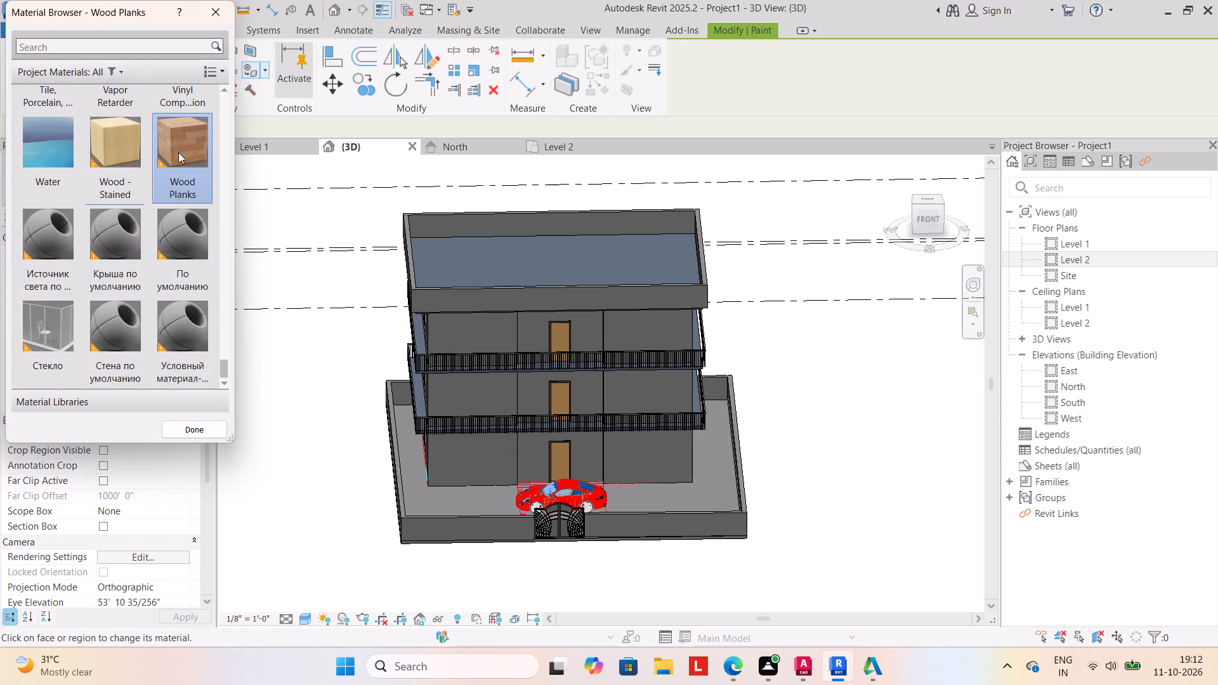
click(474, 453)
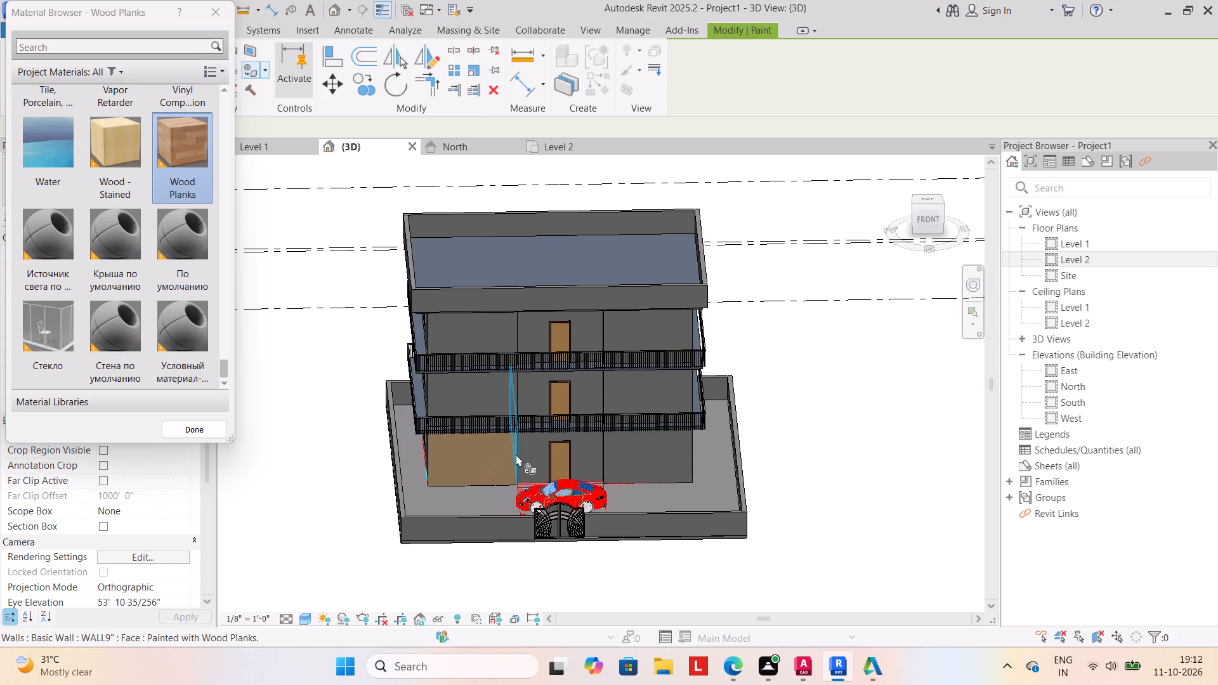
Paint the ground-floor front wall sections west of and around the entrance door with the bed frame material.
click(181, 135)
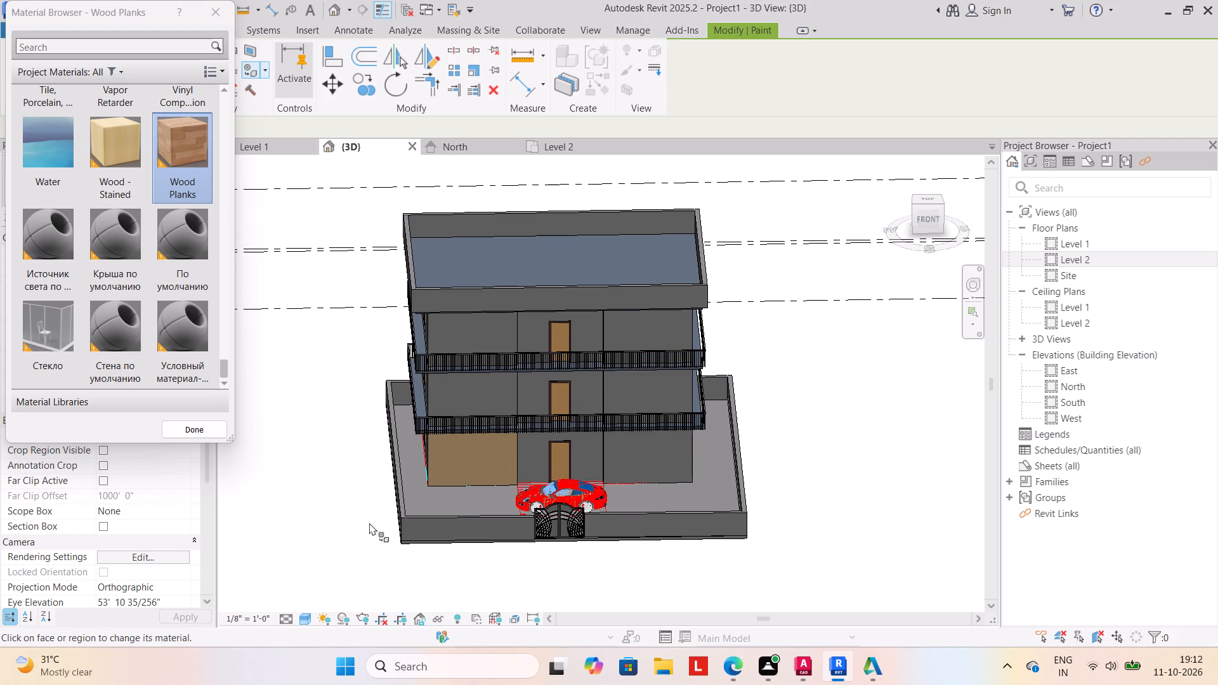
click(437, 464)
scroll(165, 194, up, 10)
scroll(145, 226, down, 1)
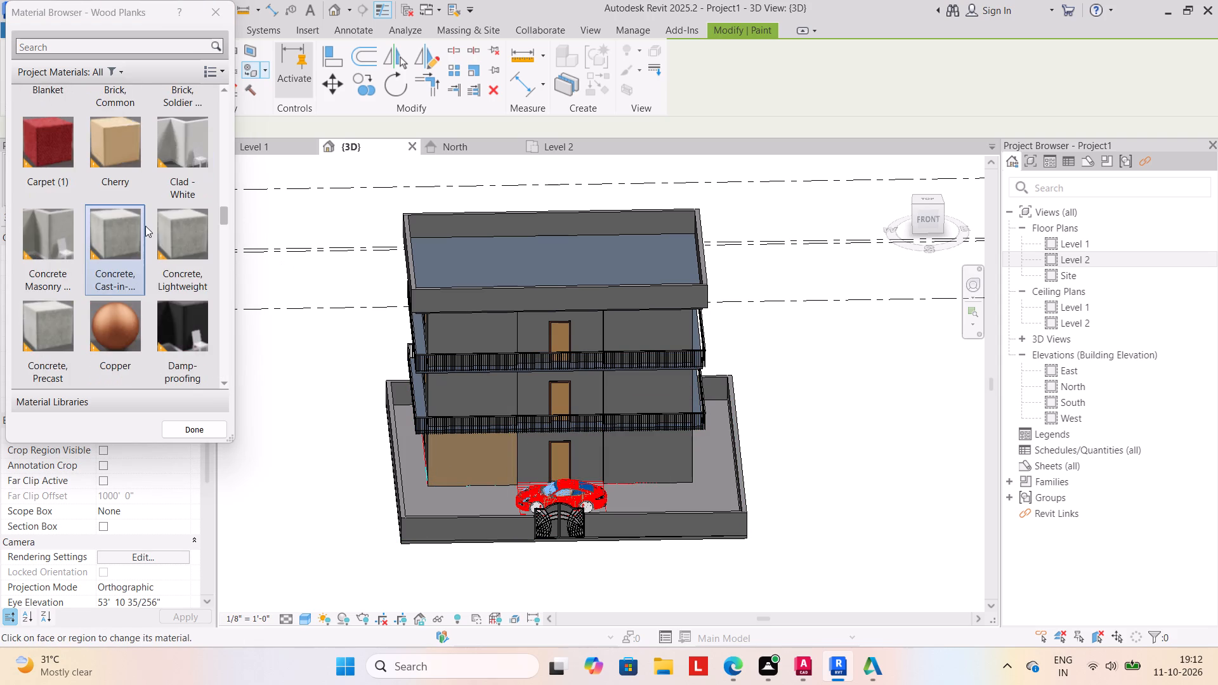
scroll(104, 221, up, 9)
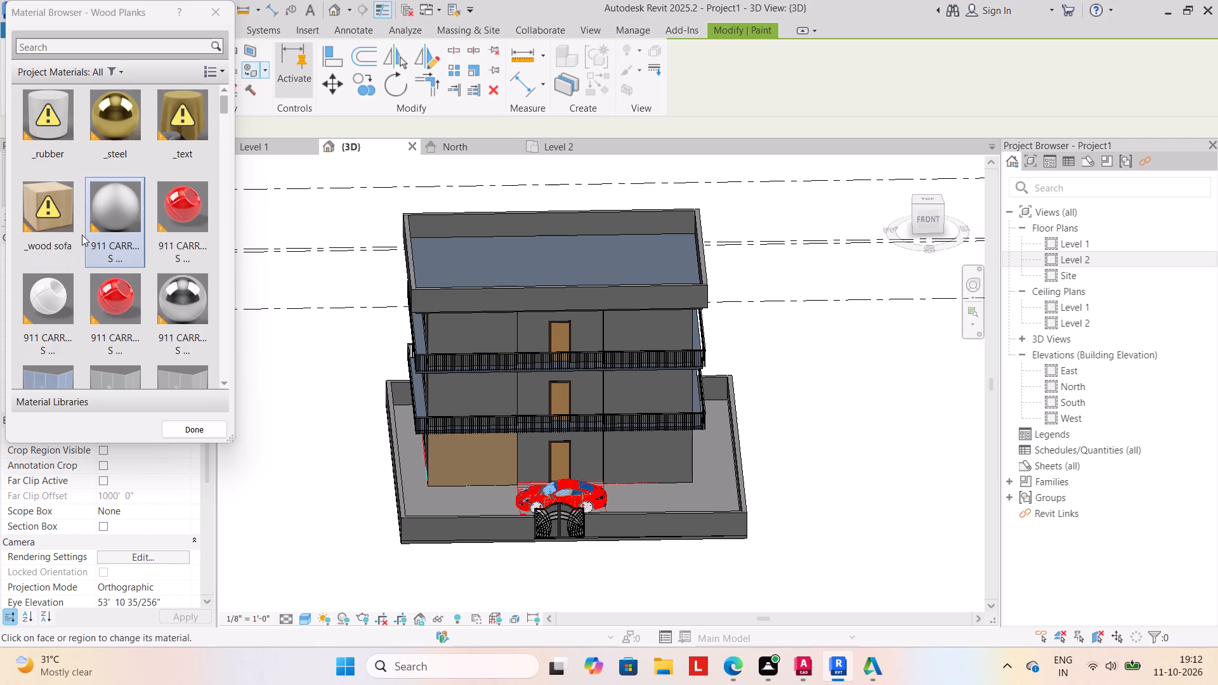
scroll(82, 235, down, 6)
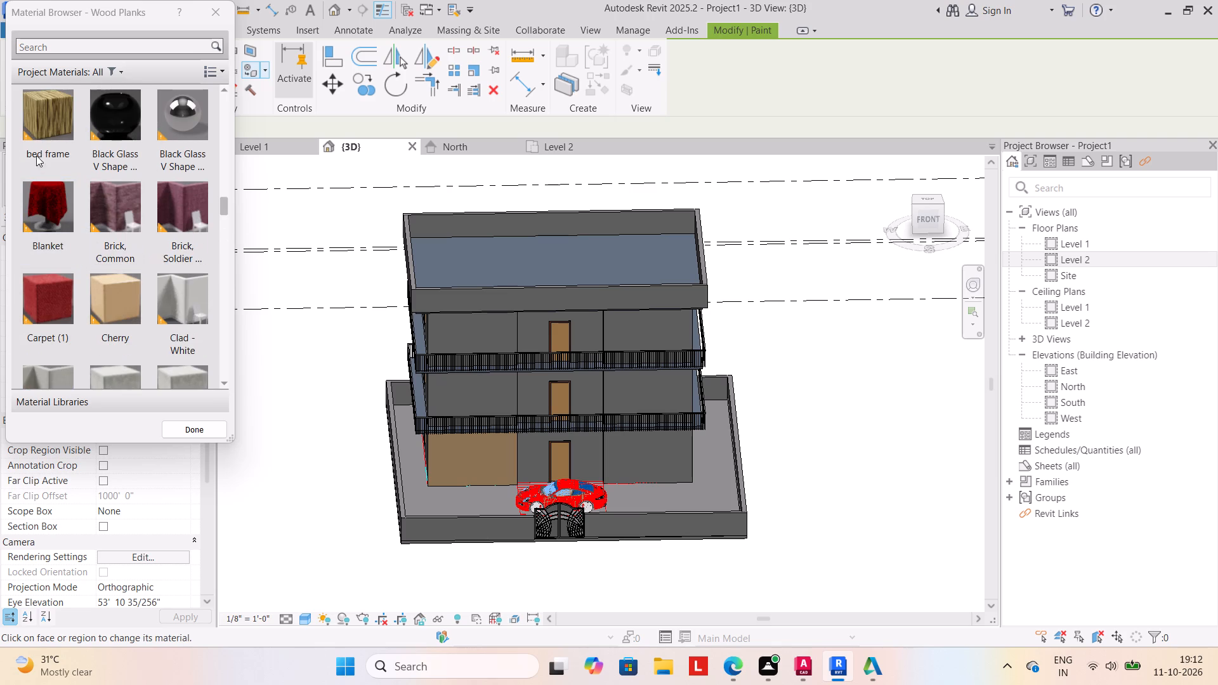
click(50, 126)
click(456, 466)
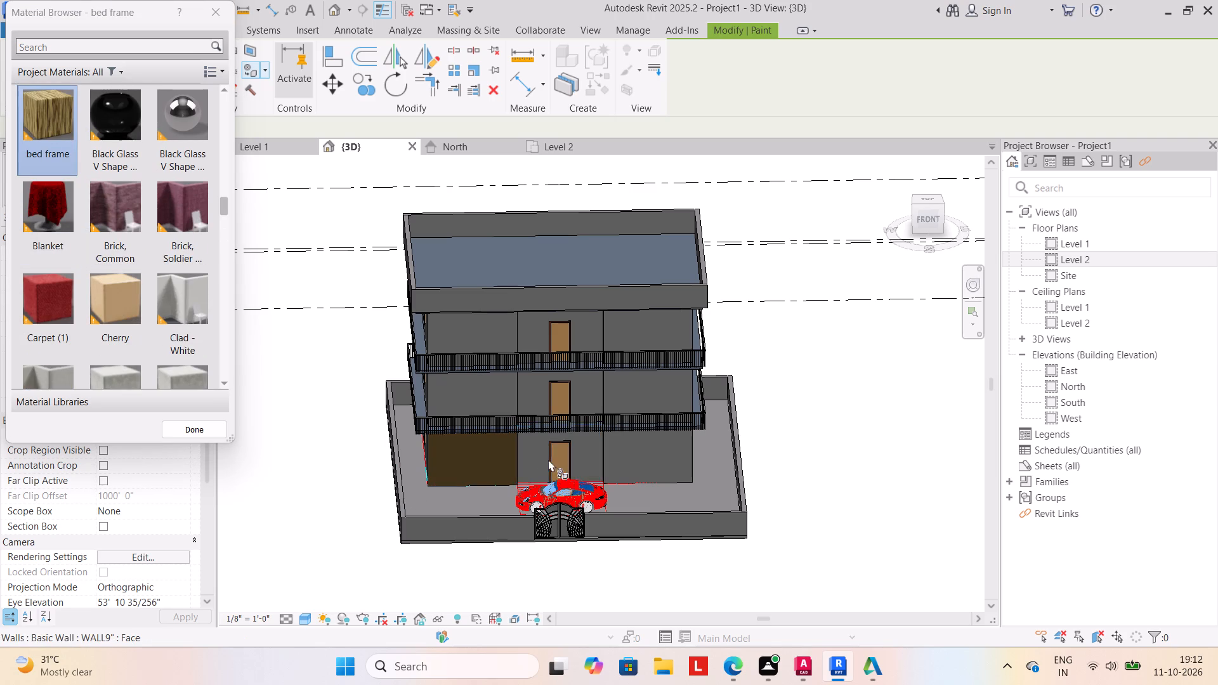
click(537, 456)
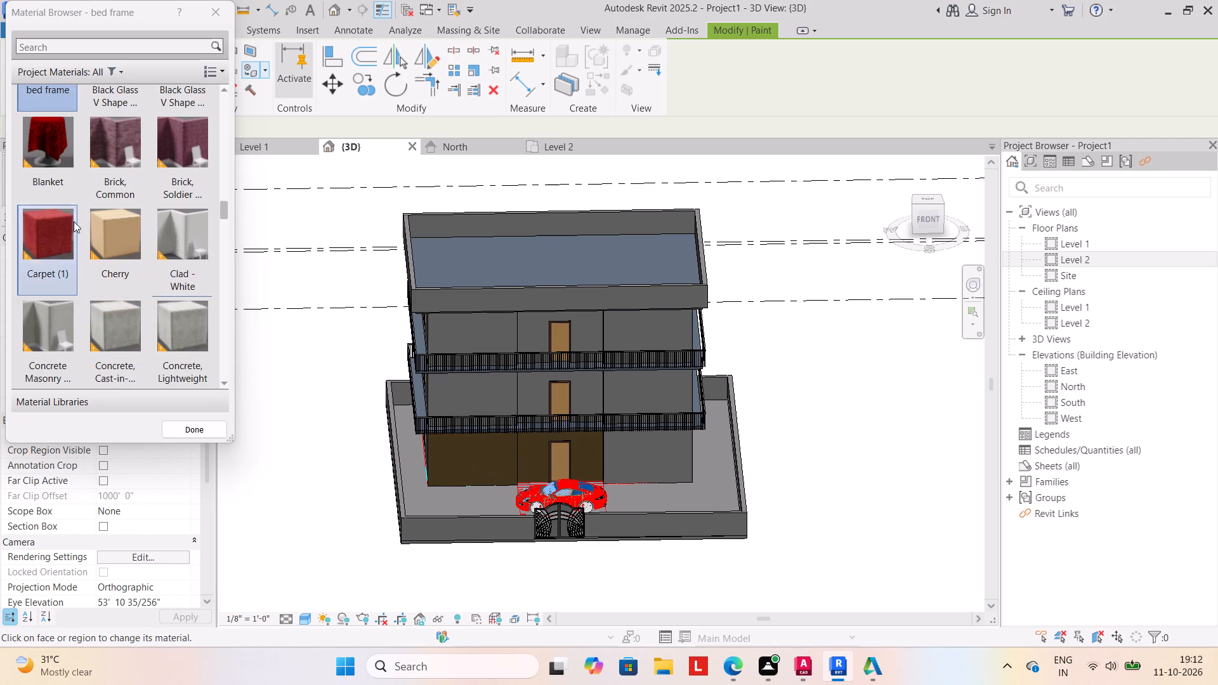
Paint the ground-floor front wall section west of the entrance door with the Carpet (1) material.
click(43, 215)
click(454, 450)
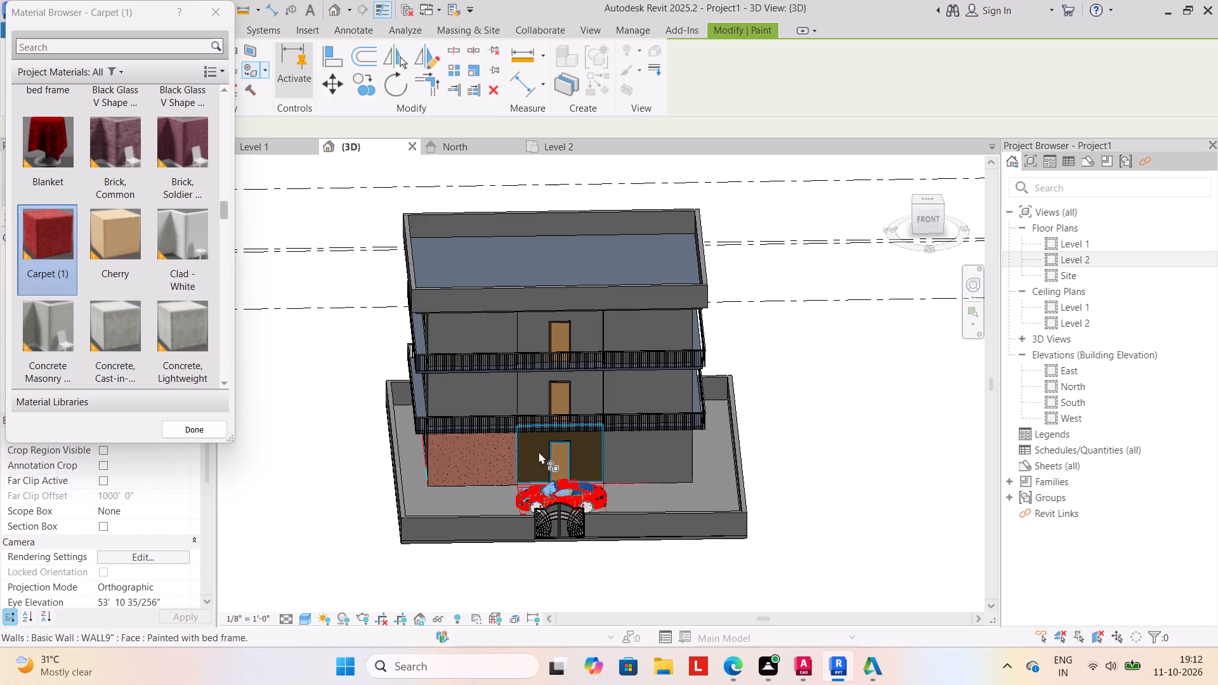
Paint all ground-floor front wall sections, including the narrow return face beside the entrance, with the Blanket material.
click(48, 140)
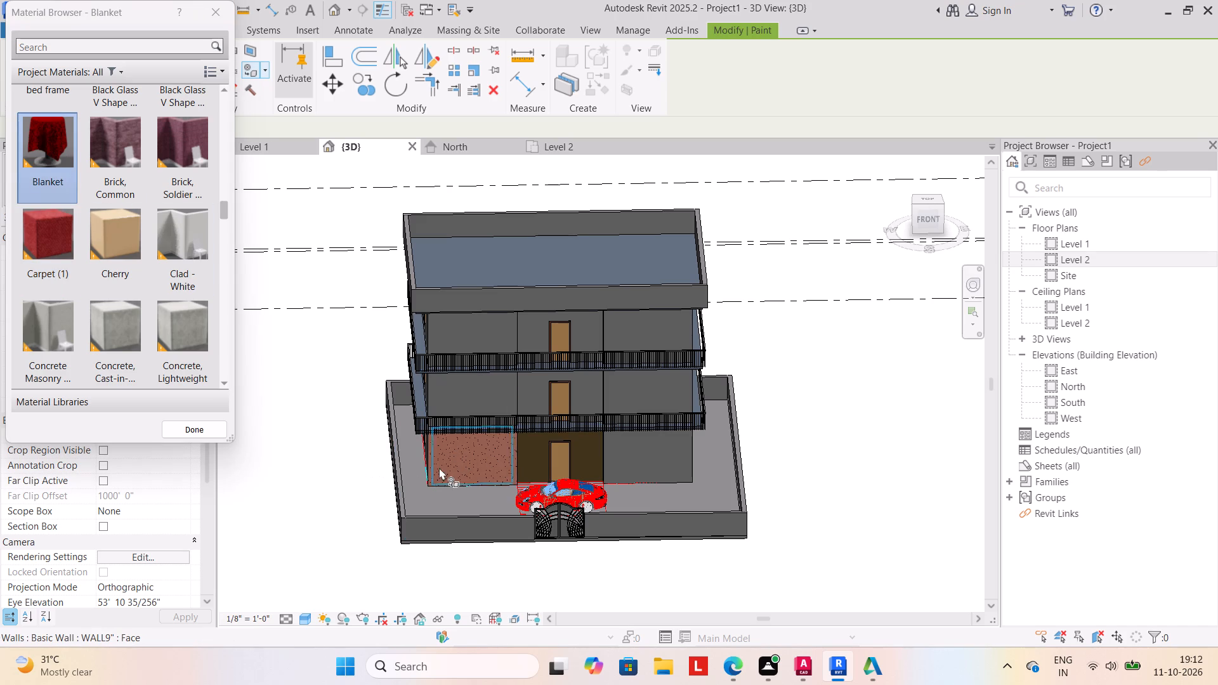
click(440, 467)
click(535, 457)
click(632, 451)
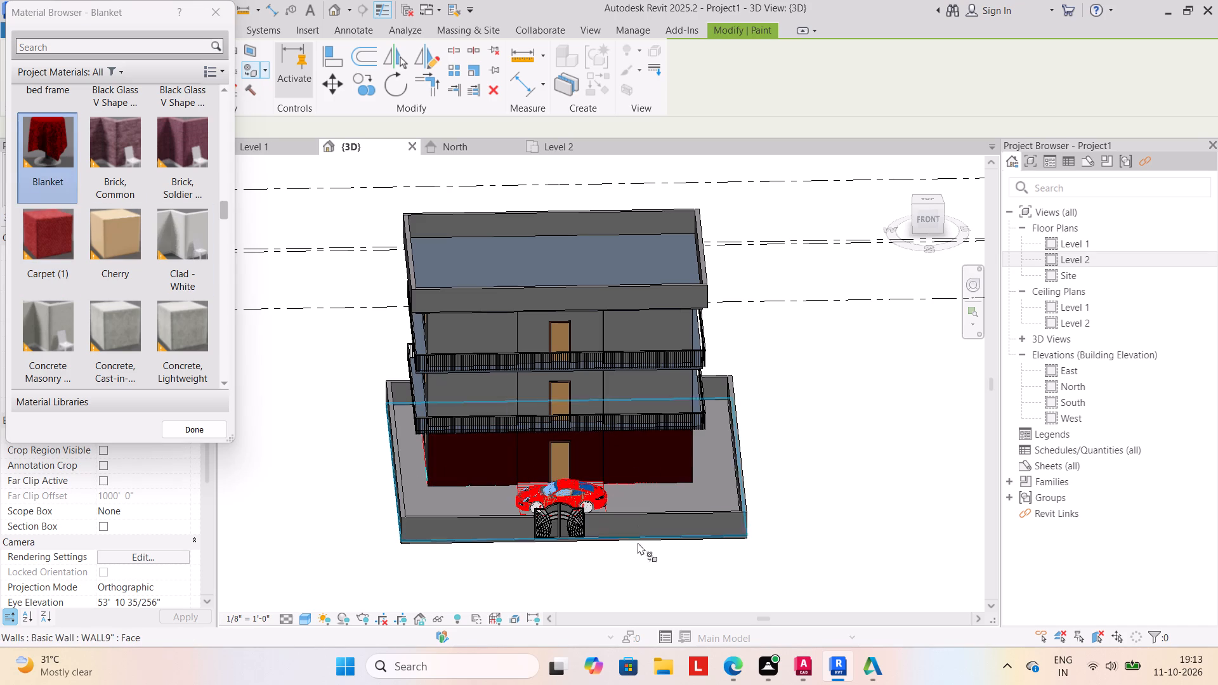
shift+middle_drag(624, 570, 474, 581)
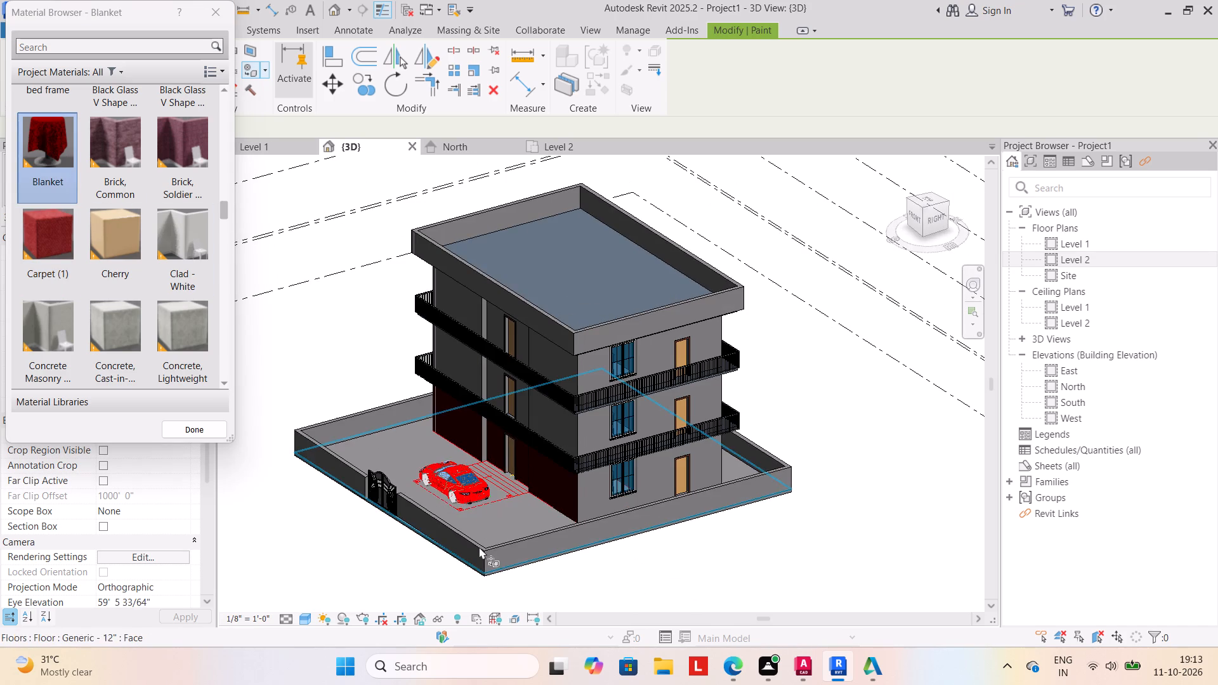
scroll(487, 450, up, 6)
click(481, 459)
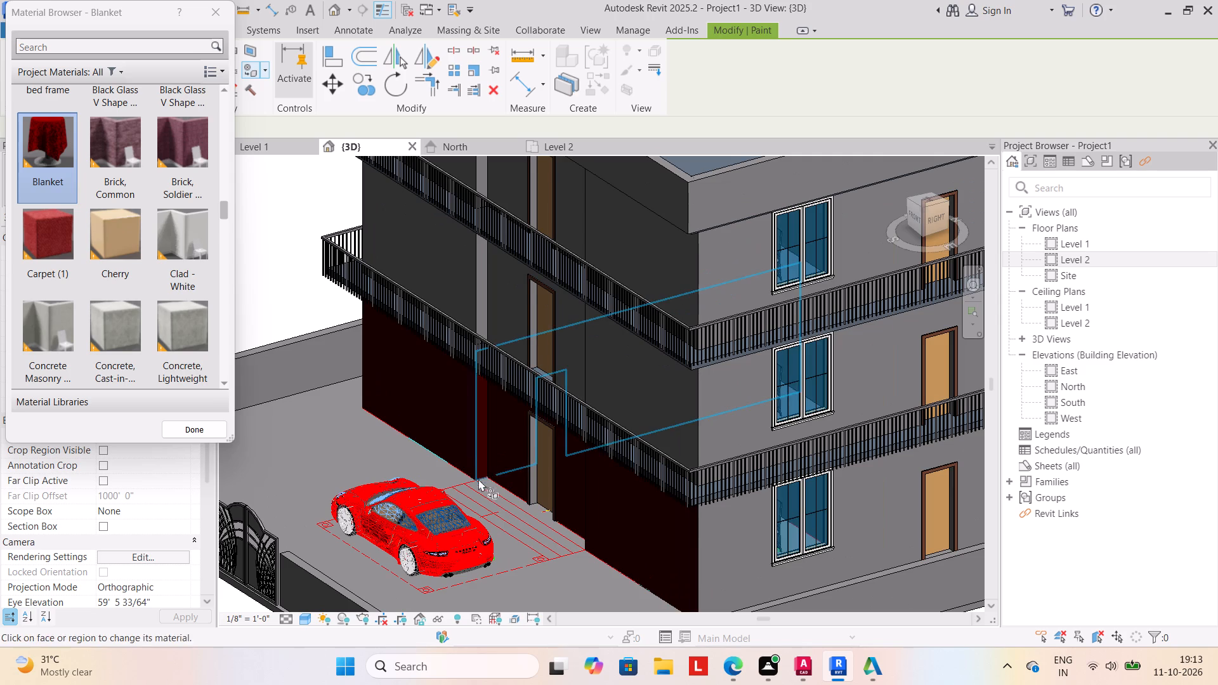
Paint the middle-storey front wall sections and their narrow return face with the Blanket material.
click(477, 301)
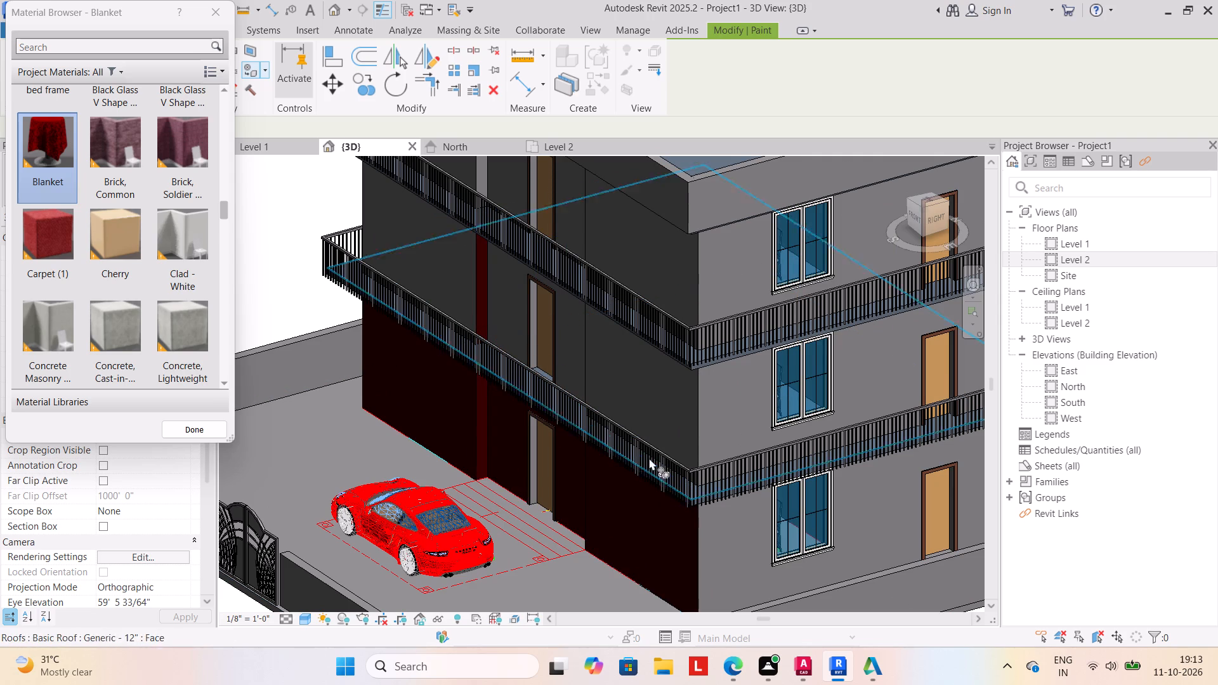
click(650, 405)
click(558, 363)
click(564, 362)
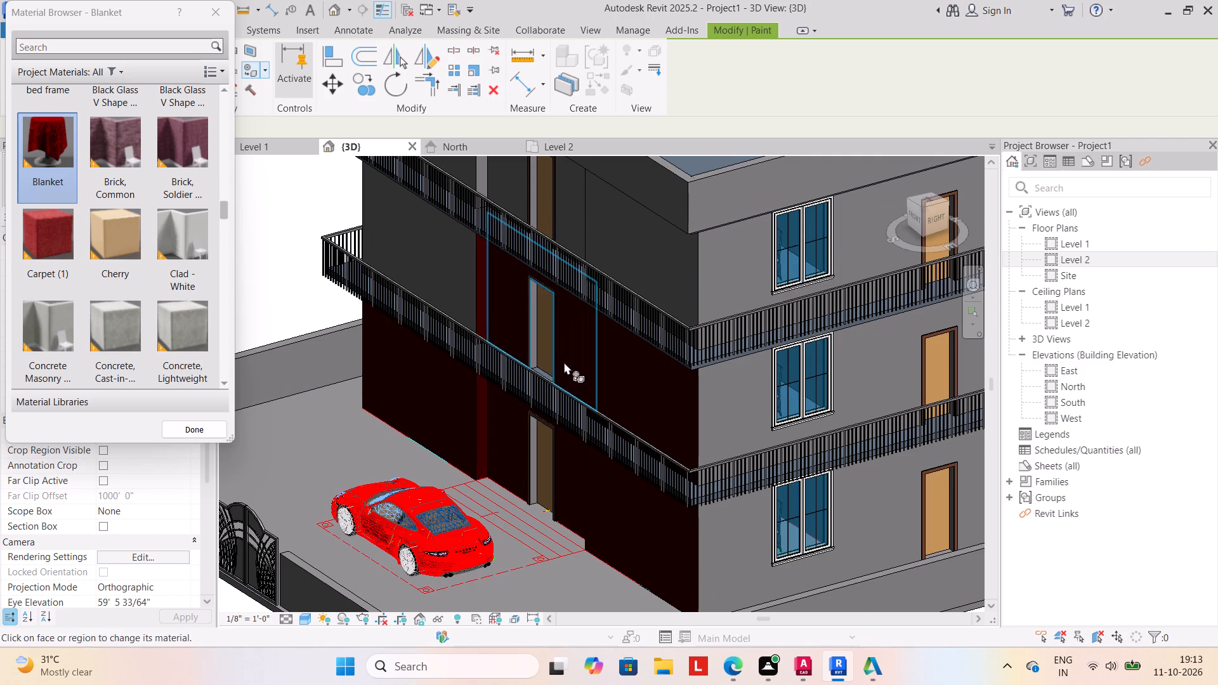
click(426, 273)
Paint the east side walls of all three storeys with the Blanket material.
click(735, 561)
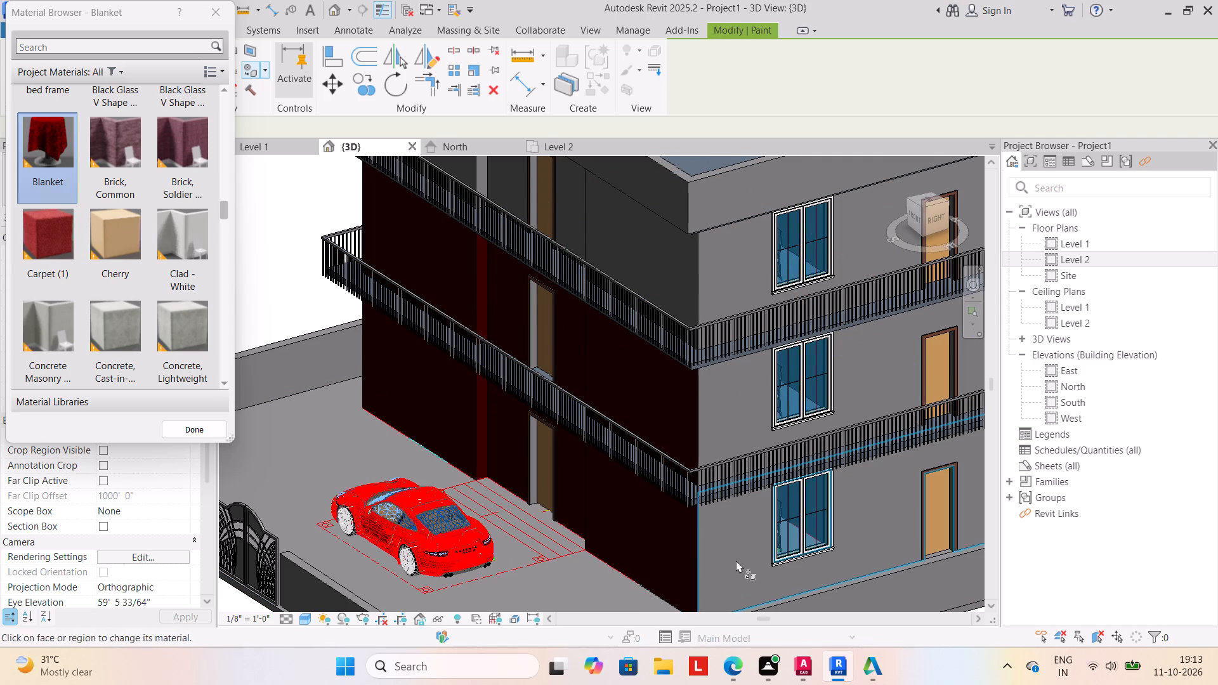
click(723, 420)
click(711, 292)
Paint the top-storey front wall sections and their narrow return face with the Blanket material.
click(654, 283)
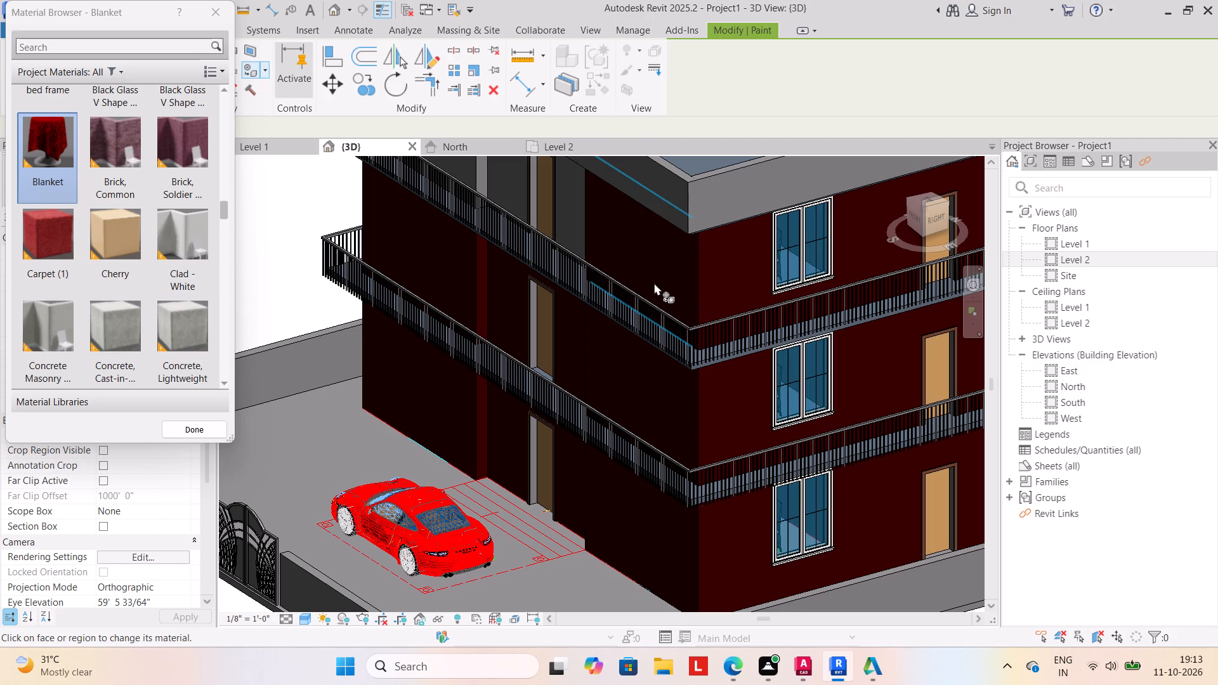
click(565, 205)
shift+middle_drag(460, 458, 468, 460)
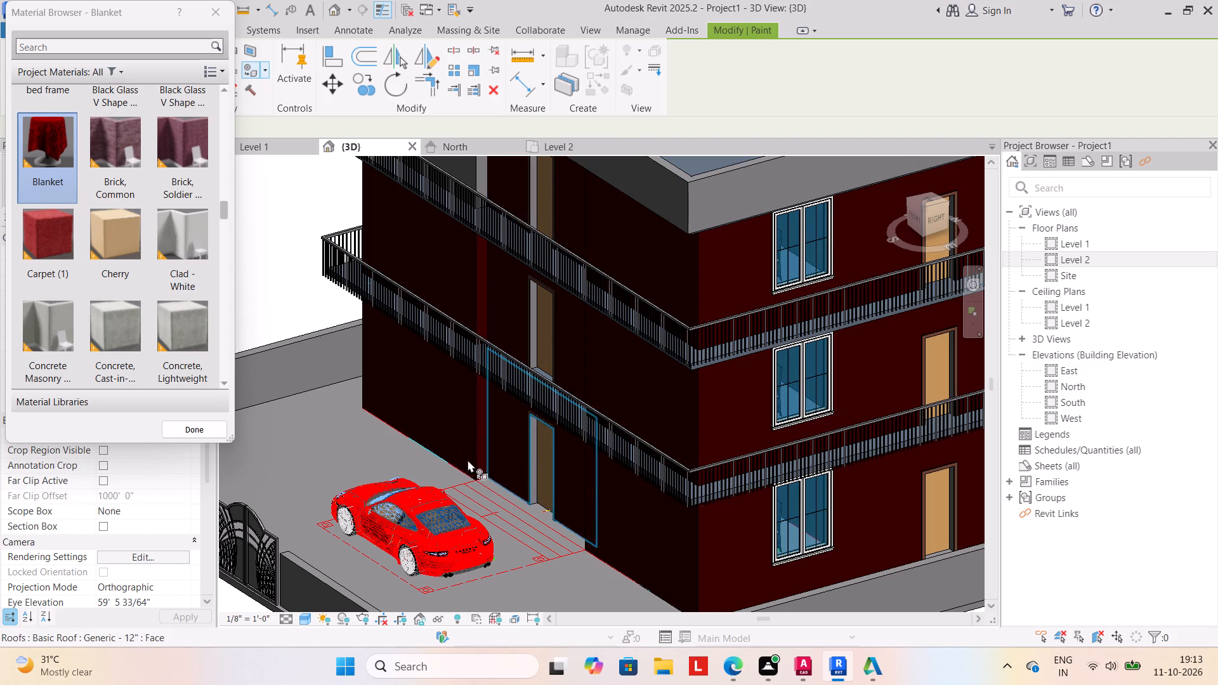
shift+middle_drag(468, 460, 544, 462)
scroll(546, 433, down, 2)
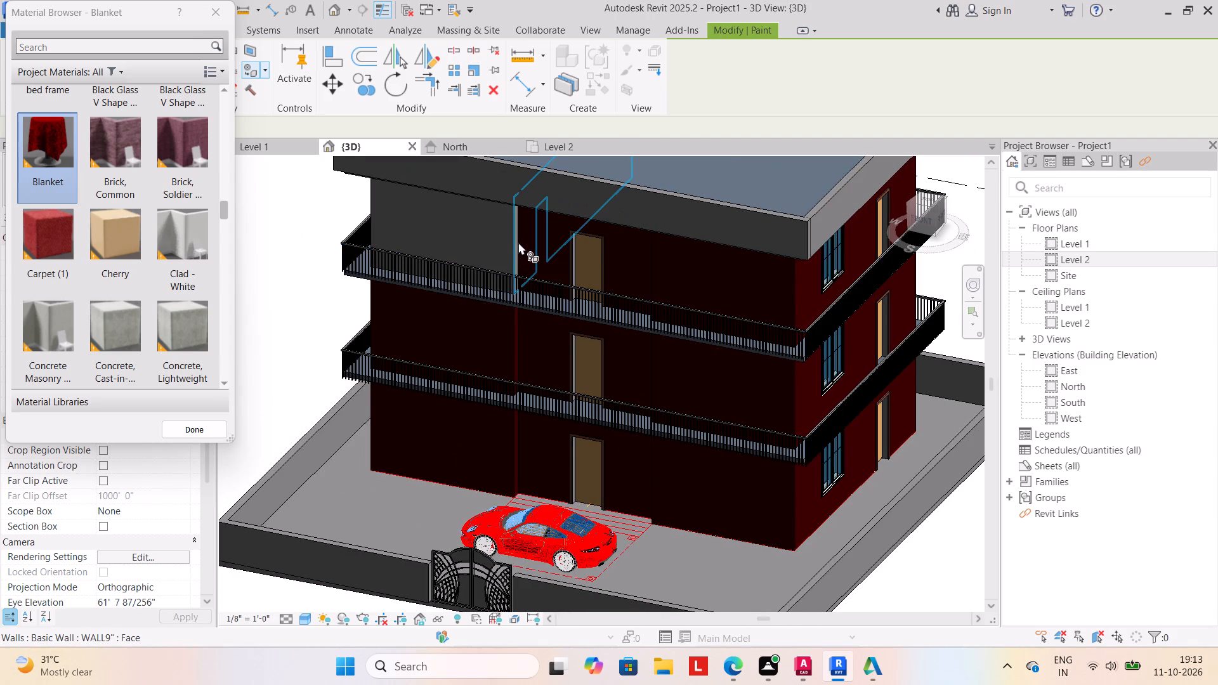
scroll(516, 246, up, 6)
click(516, 266)
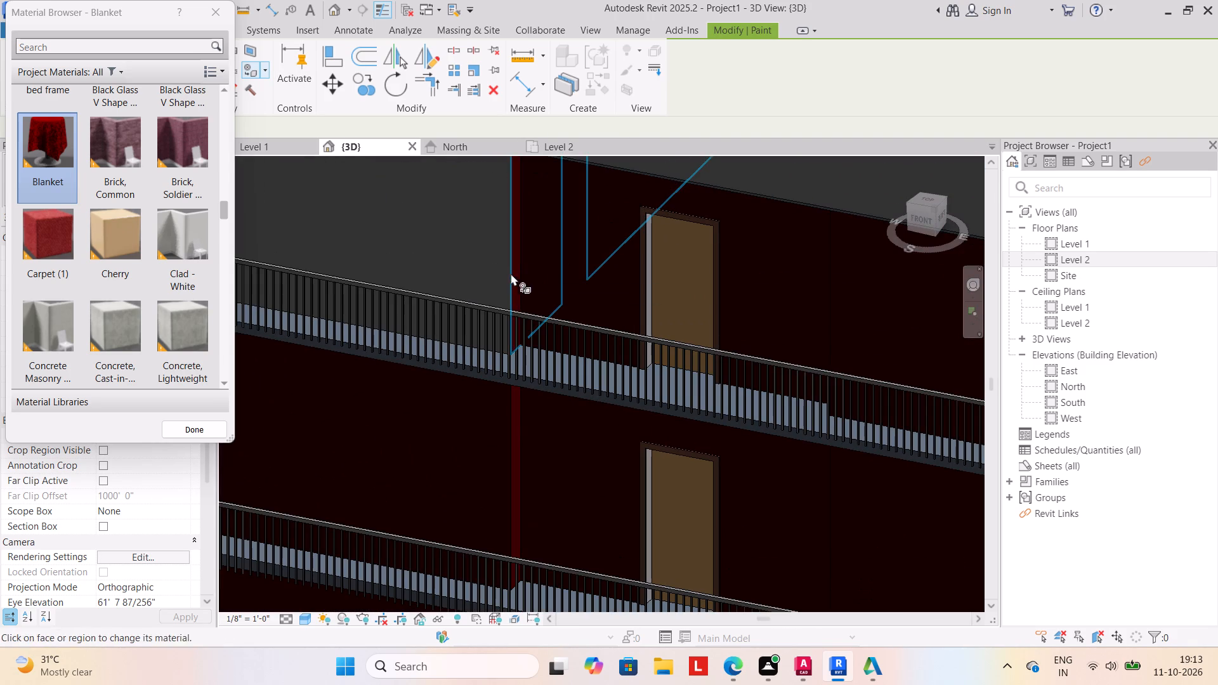
click(483, 273)
Paint the rear walls of all three storeys with the Blanket material.
scroll(483, 396, down, 9)
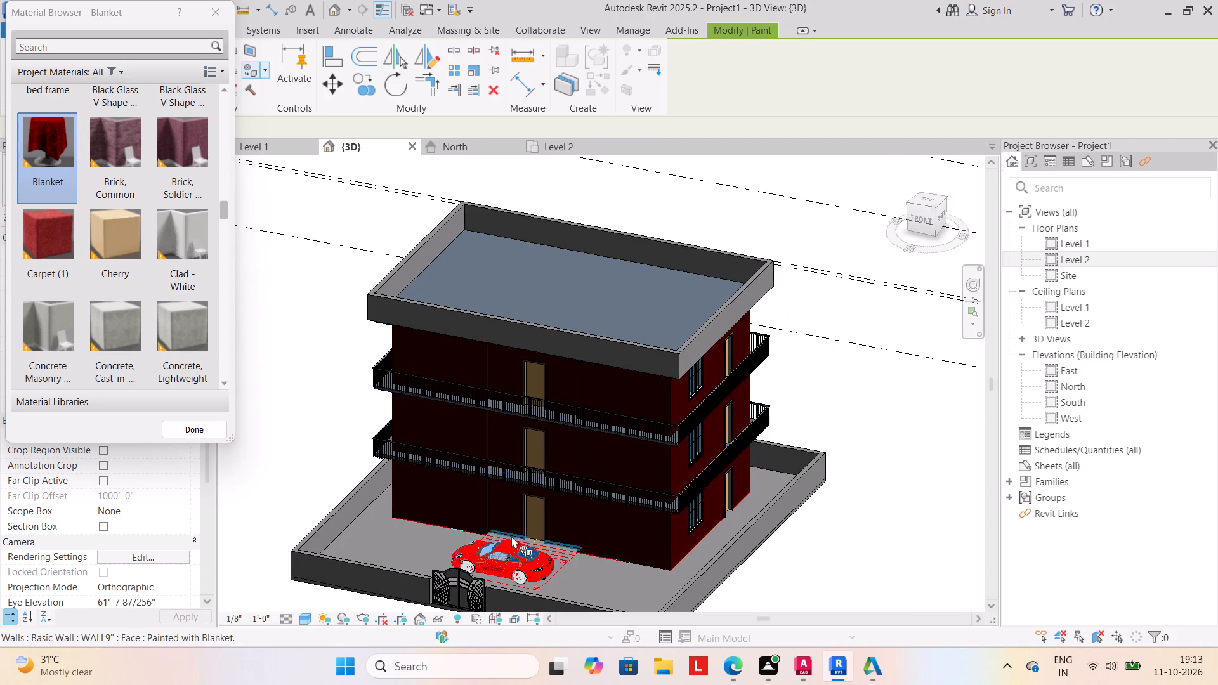
shift+middle_drag(617, 533, 411, 536)
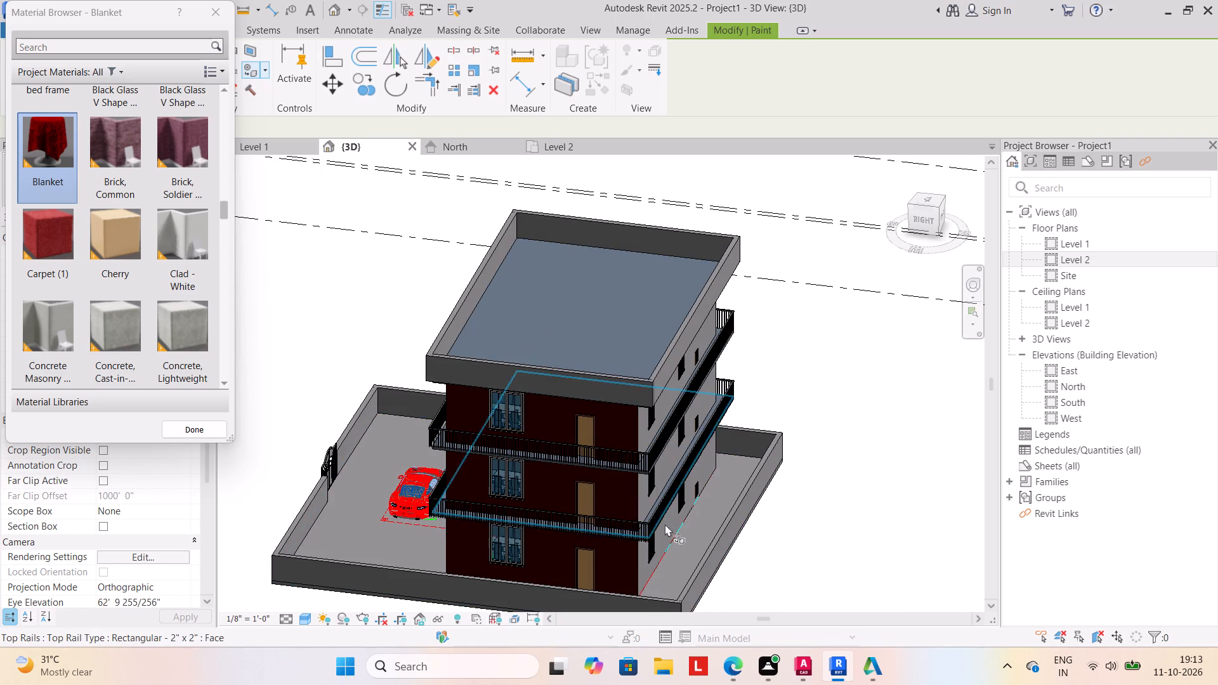
shift+middle_drag(711, 535, 573, 539)
click(565, 530)
drag(551, 477, 551, 473)
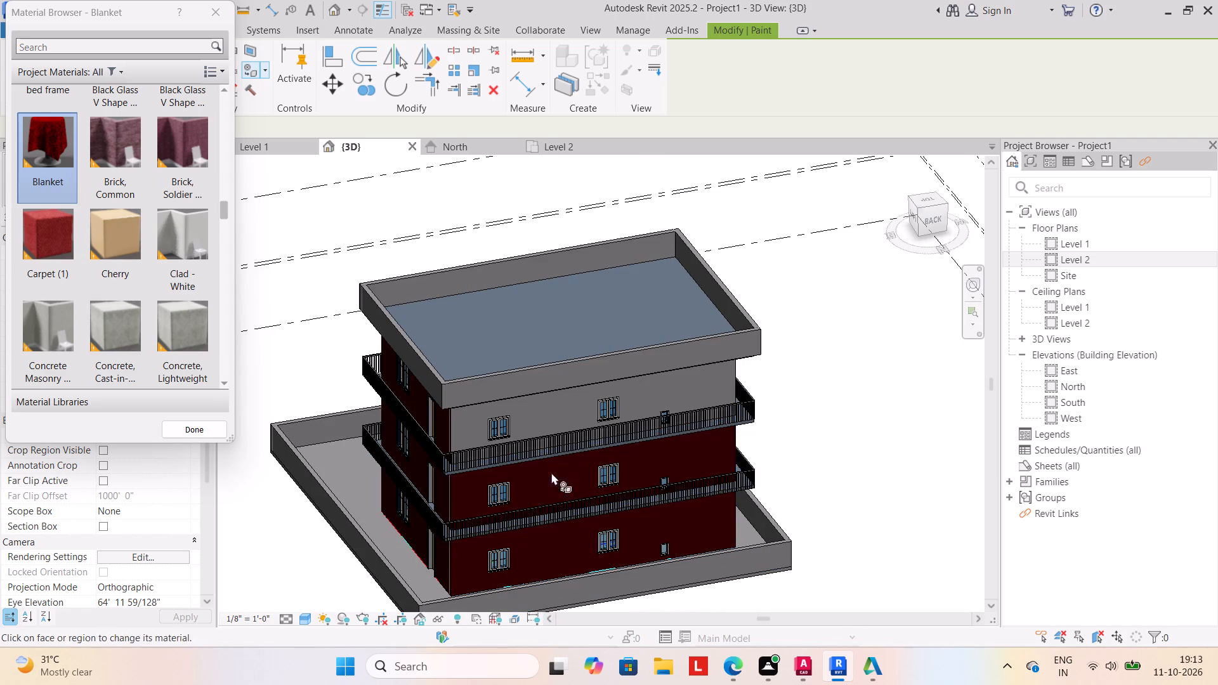
drag(551, 473, 551, 470)
click(558, 410)
Paint the west side walls of all three storeys with the Blanket material.
shift+middle_drag(825, 563, 619, 596)
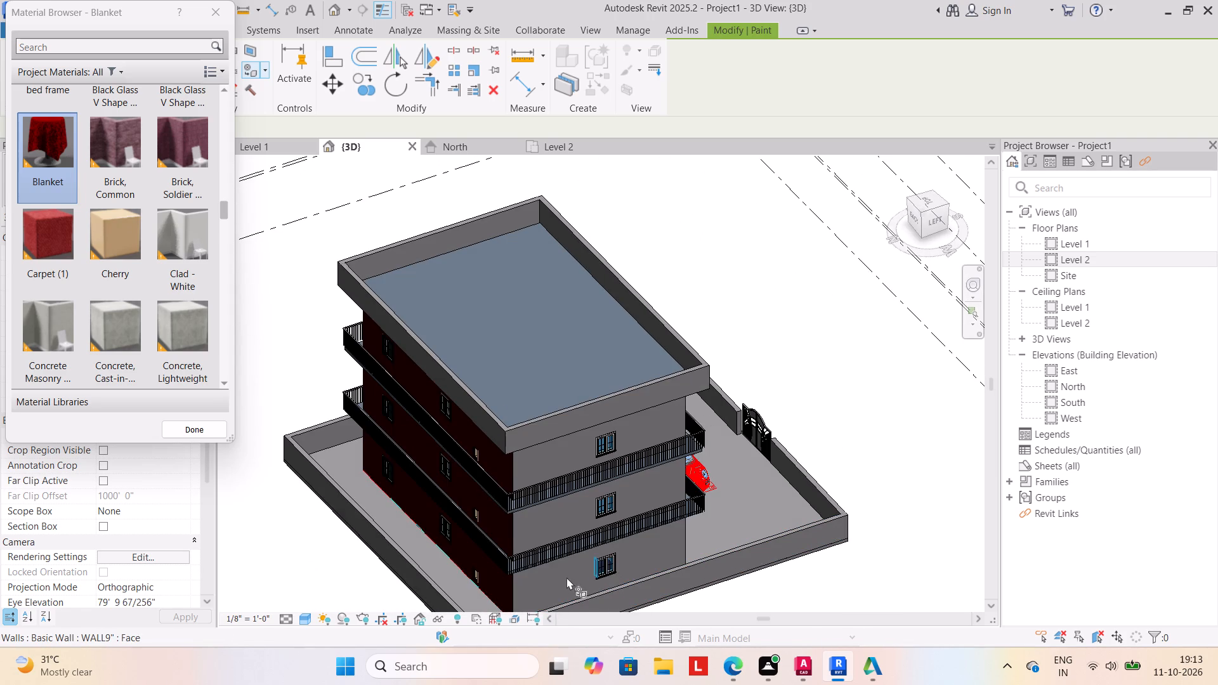
drag(566, 577, 568, 571)
click(572, 508)
click(568, 440)
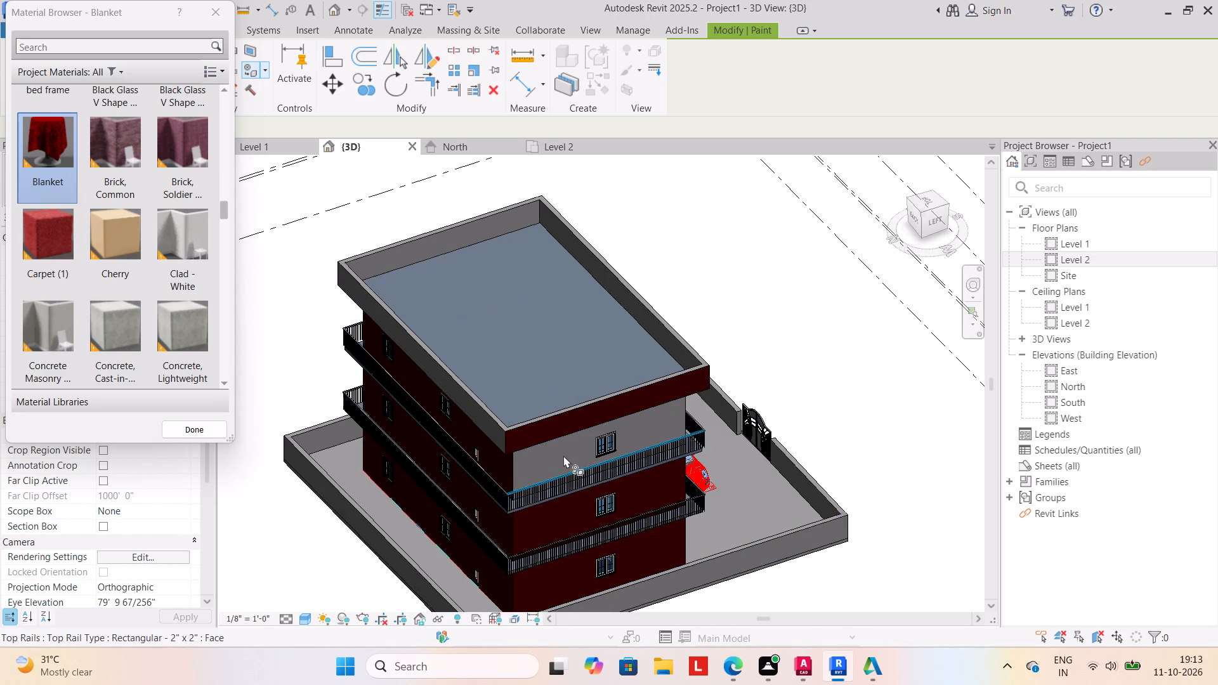
click(563, 455)
Paint the outer faces of the roof parapet on all four sides of the house with the Cherry material.
shift+middle_drag(801, 573, 536, 546)
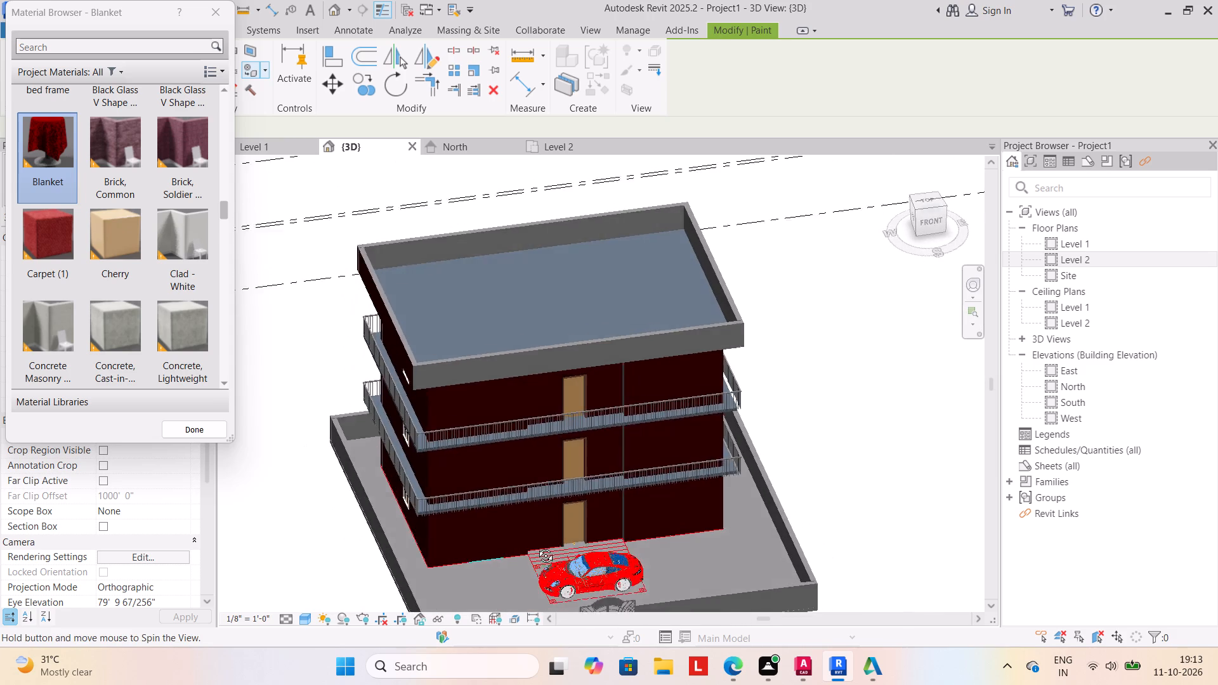
shift+middle_drag(536, 546, 538, 537)
shift+middle_drag(587, 573, 575, 545)
shift+scroll(575, 545, up, 1)
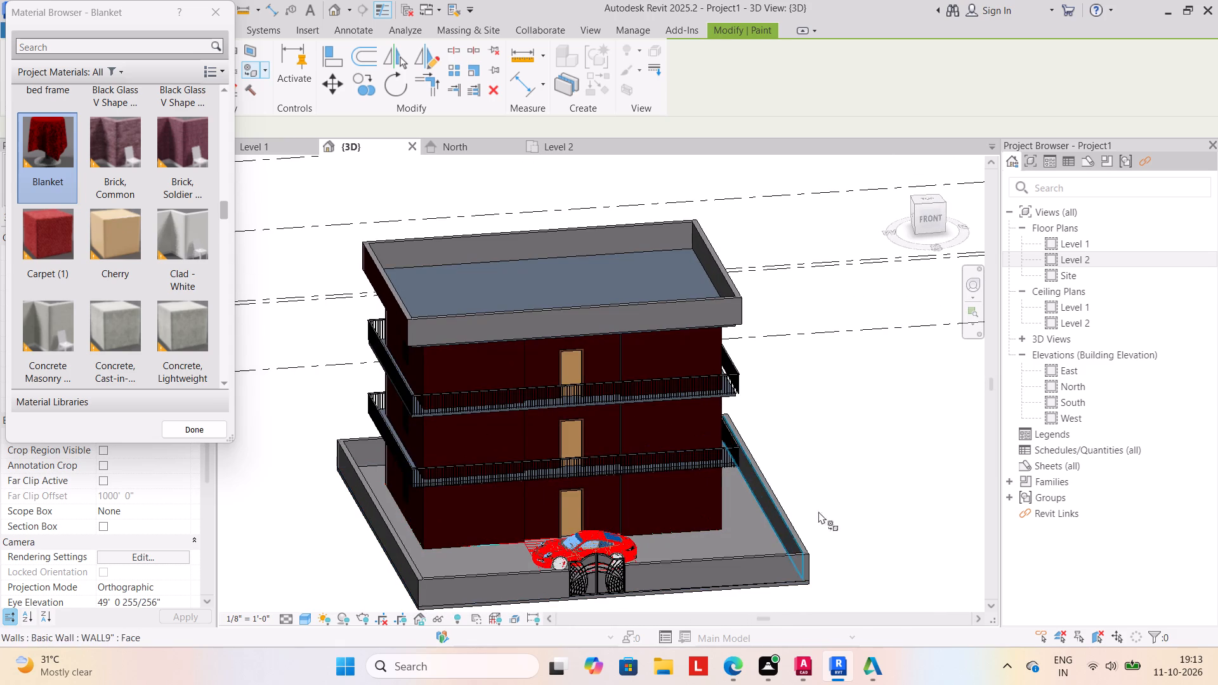
middle_drag(836, 527, 828, 506)
shift+middle_drag(827, 515, 820, 492)
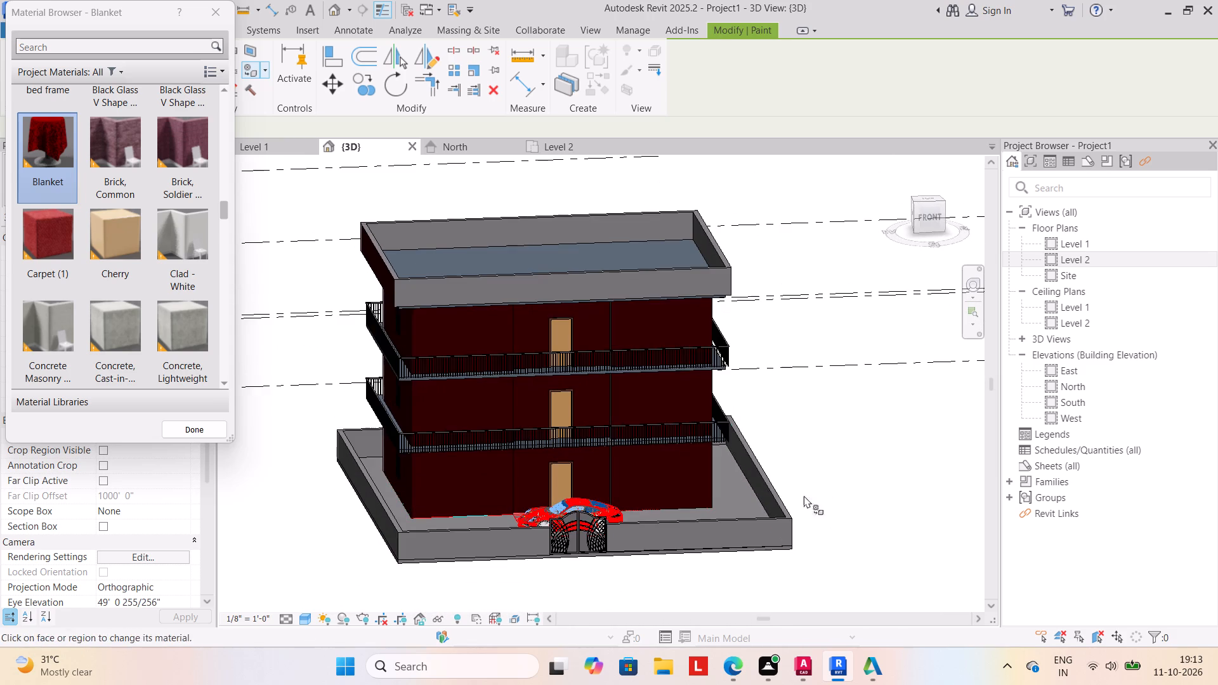
click(119, 217)
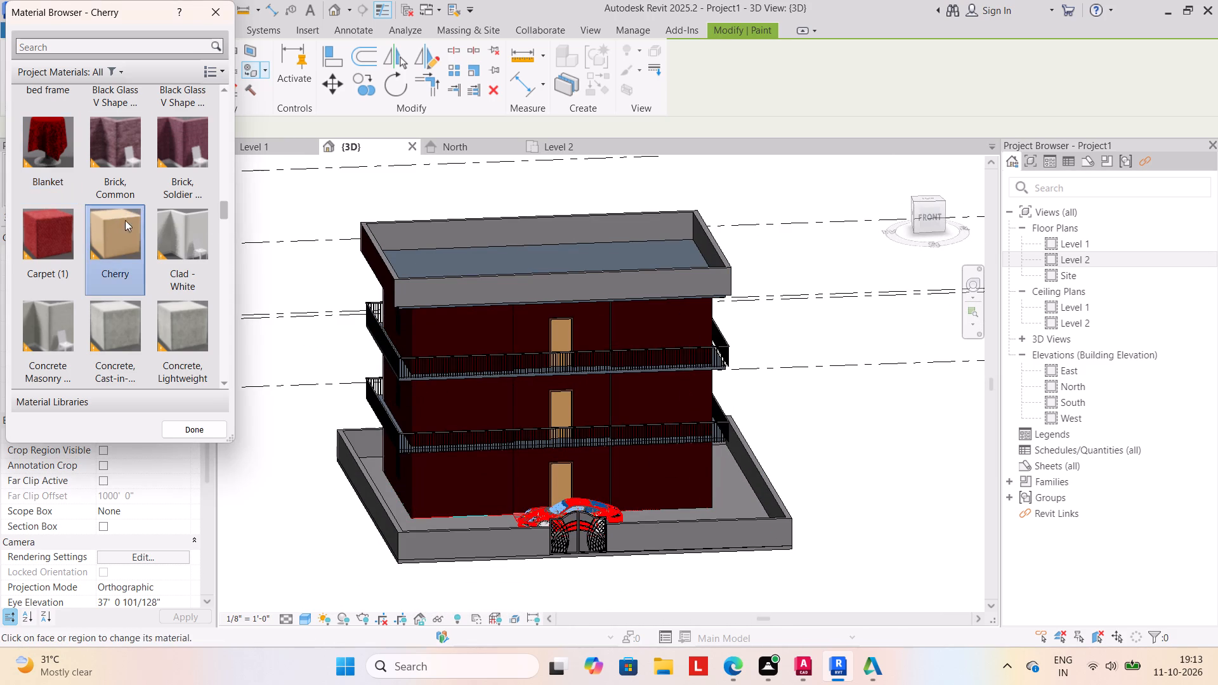
click(452, 287)
shift+middle_drag(806, 477, 638, 504)
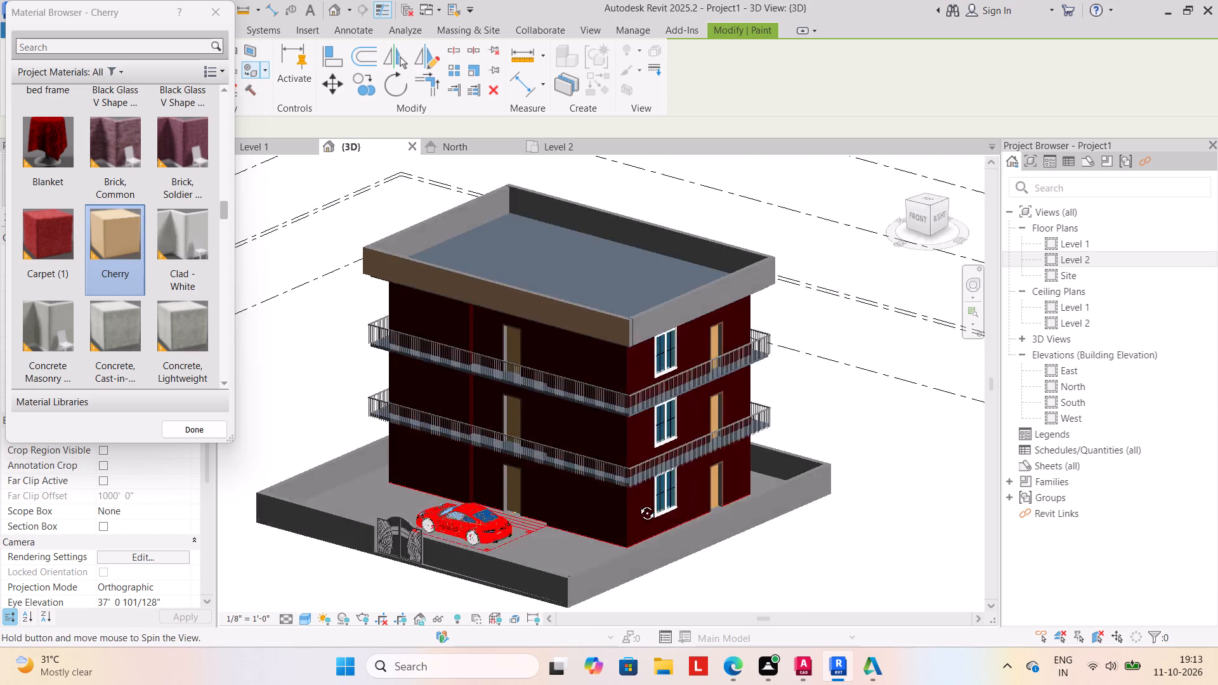
shift+middle_drag(638, 504, 602, 504)
click(601, 328)
shift+middle_drag(795, 488, 570, 500)
click(566, 331)
shift+middle_drag(922, 535, 635, 559)
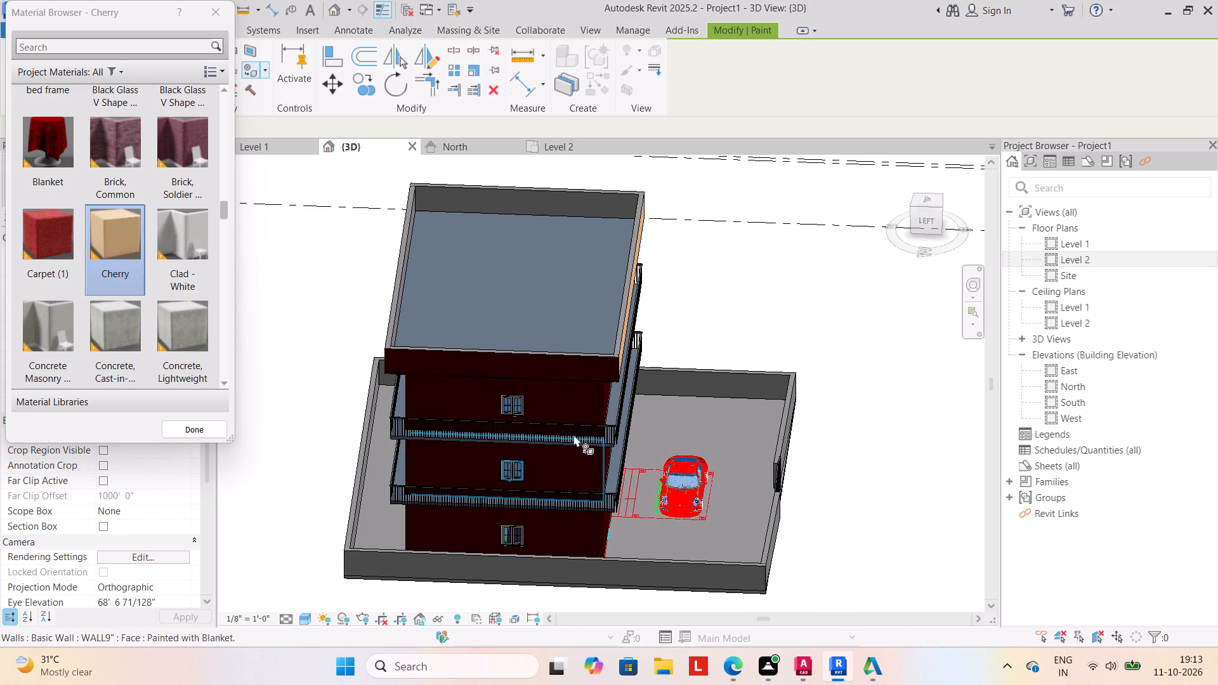
click(538, 360)
Paint the outer faces of the front boundary wall segments on both sides of the gate with the Brick, Soldier material.
shift+middle_drag(728, 536, 603, 514)
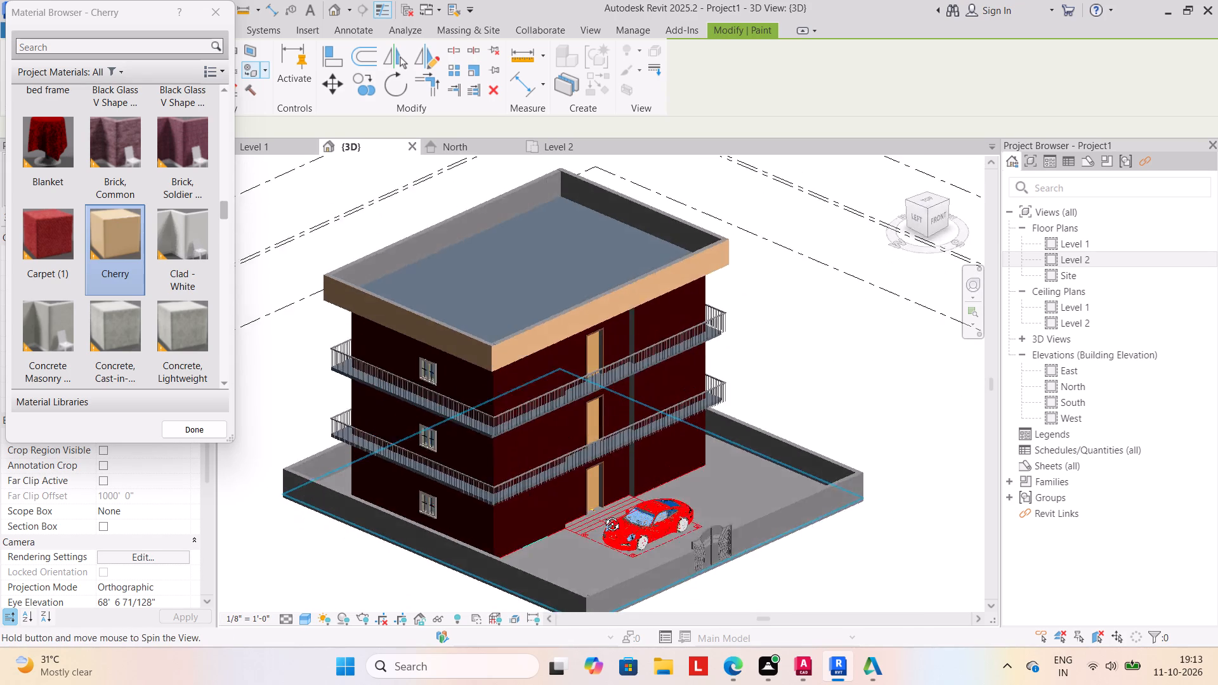
shift+middle_drag(603, 514, 601, 512)
shift+middle_drag(738, 533, 669, 511)
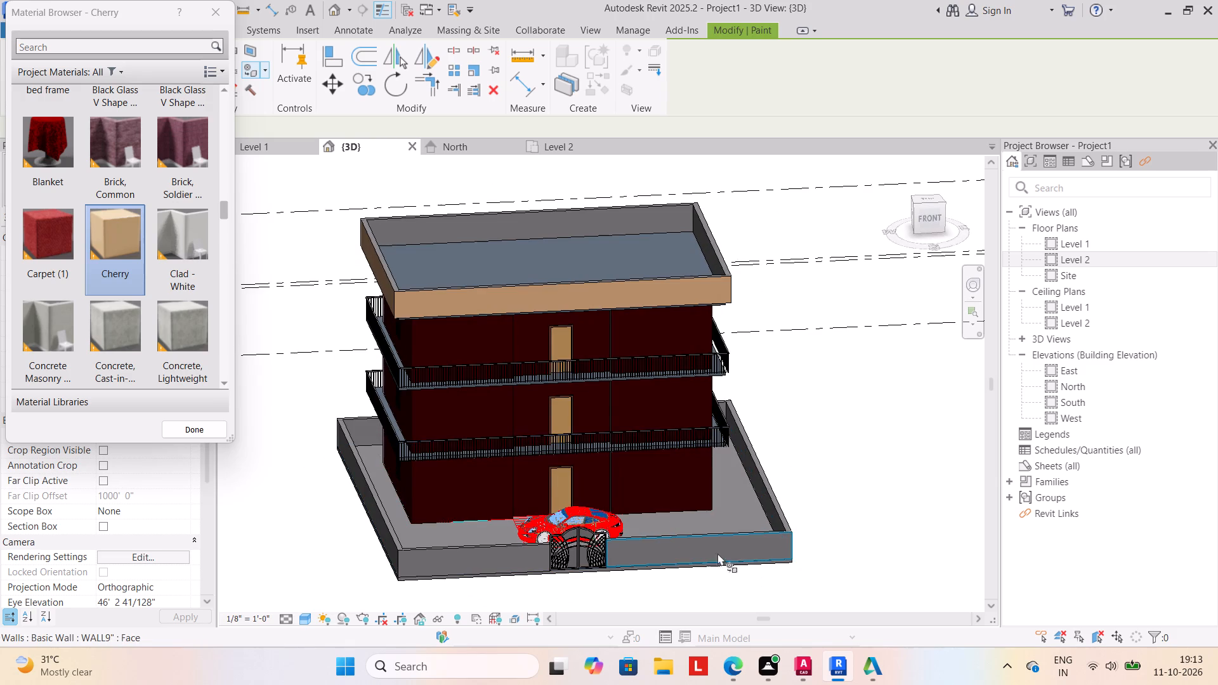
middle_drag(717, 544, 772, 506)
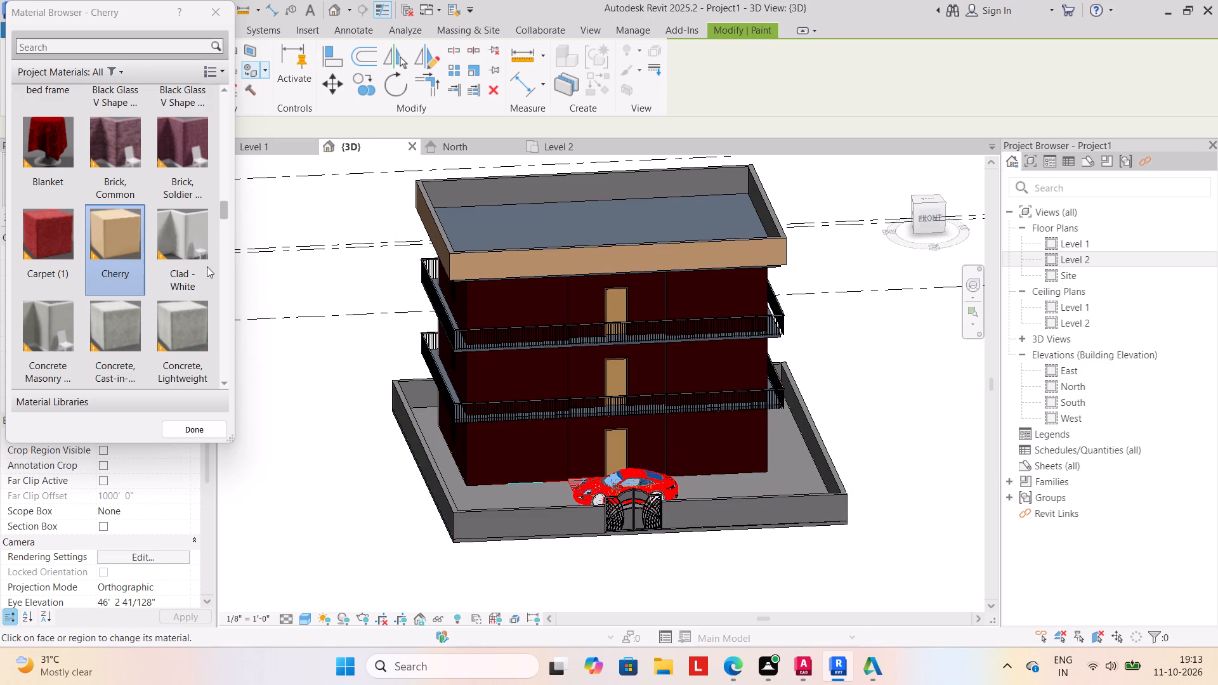
click(185, 133)
click(492, 516)
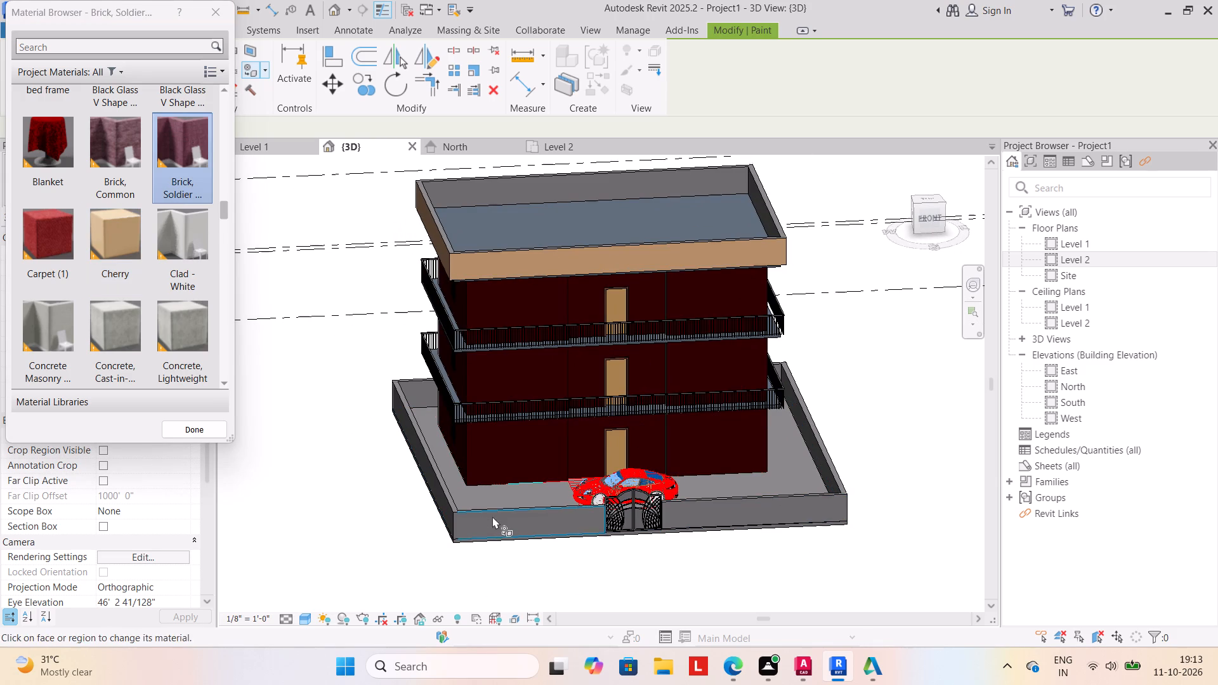
click(717, 511)
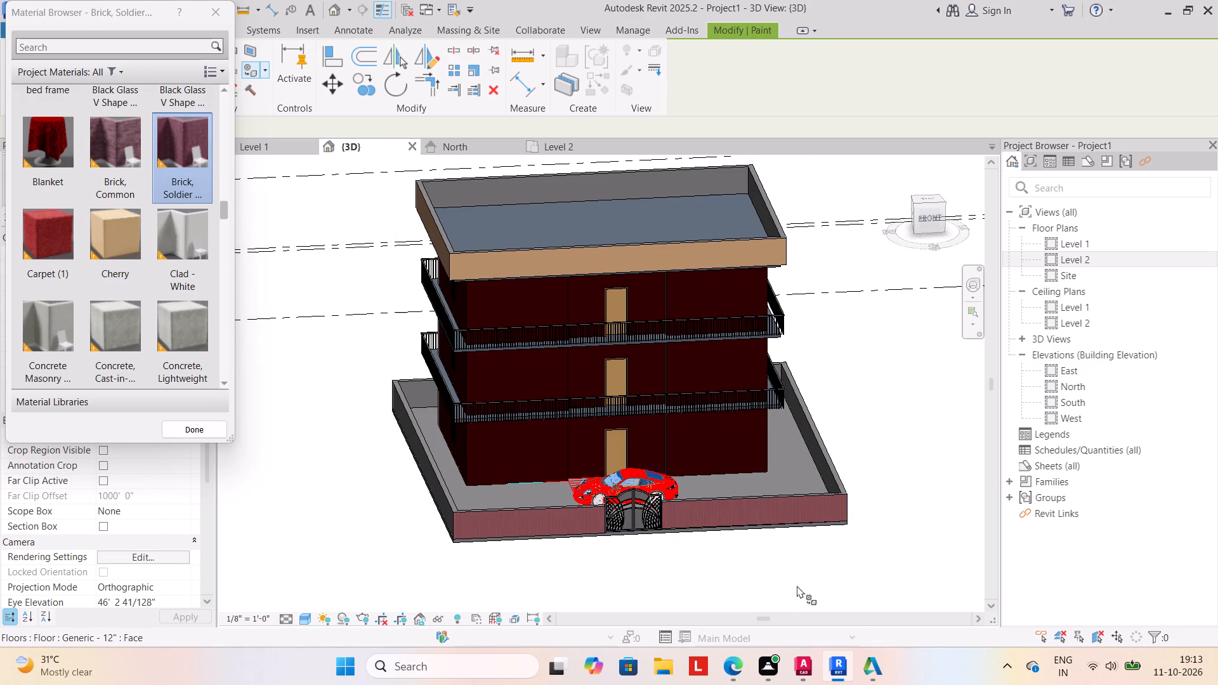
Paint the outer faces of the remaining boundary walls, on both sides and the rear, with the Brick, Soldier material.
shift+middle_drag(780, 585, 563, 589)
click(590, 514)
shift+middle_drag(738, 575, 552, 582)
click(594, 519)
shift+middle_drag(761, 574, 511, 573)
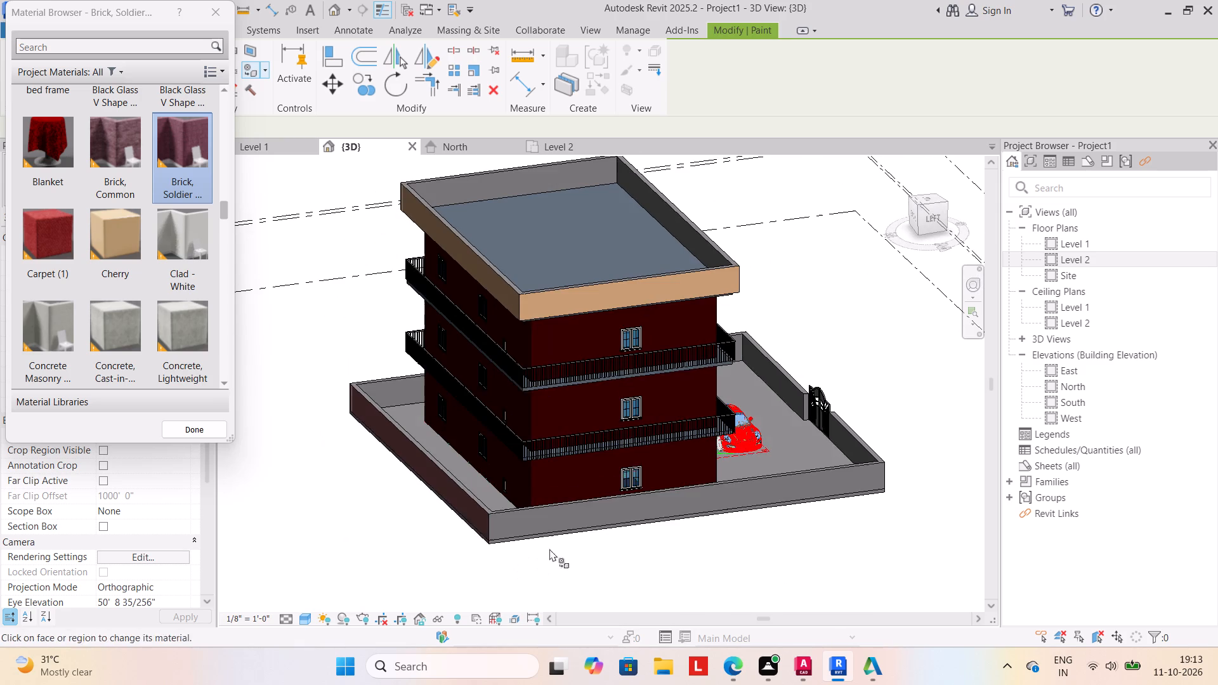
click(598, 516)
shift+middle_drag(781, 578, 519, 578)
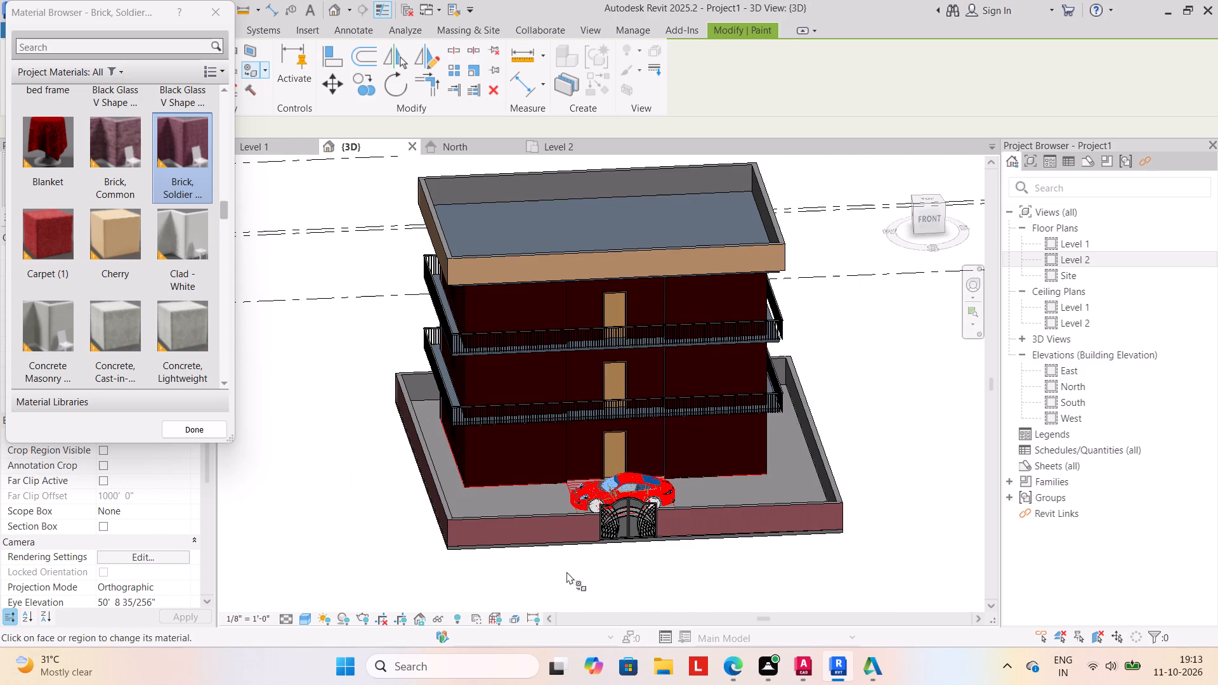
middle_drag(574, 579, 574, 551)
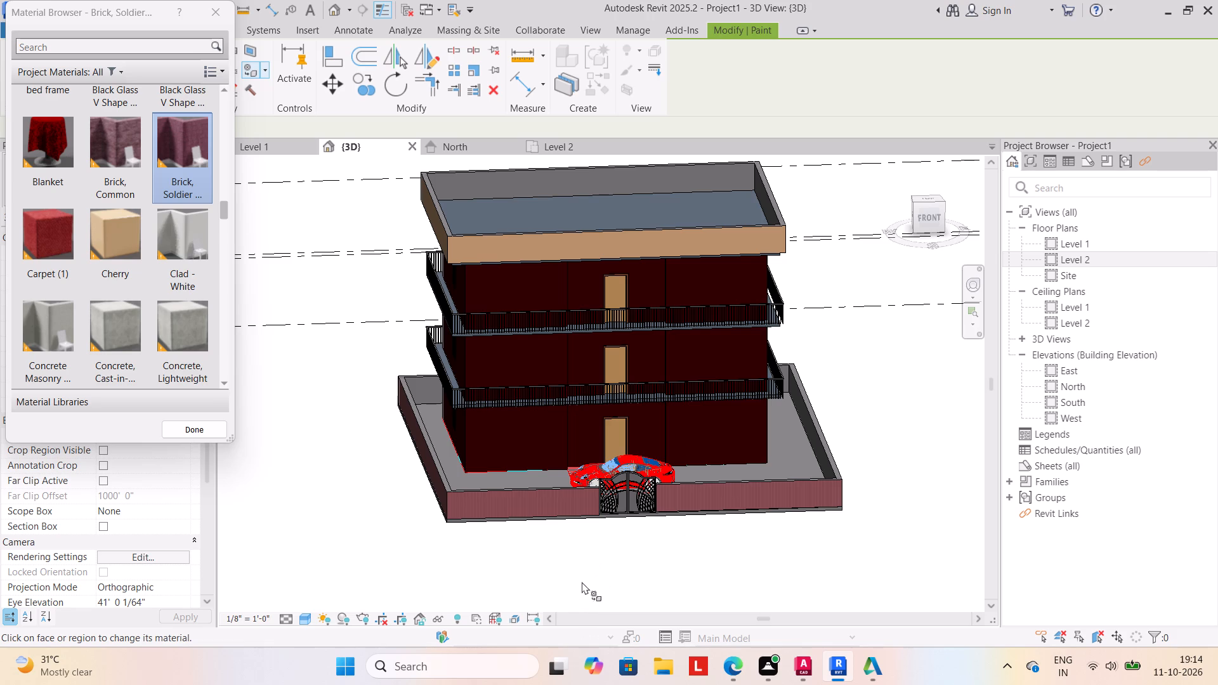
key(Escape)
Create an in-place component in the Generic Models category, keeping the name Generic Models 1.
shift+middle_drag(594, 570, 584, 545)
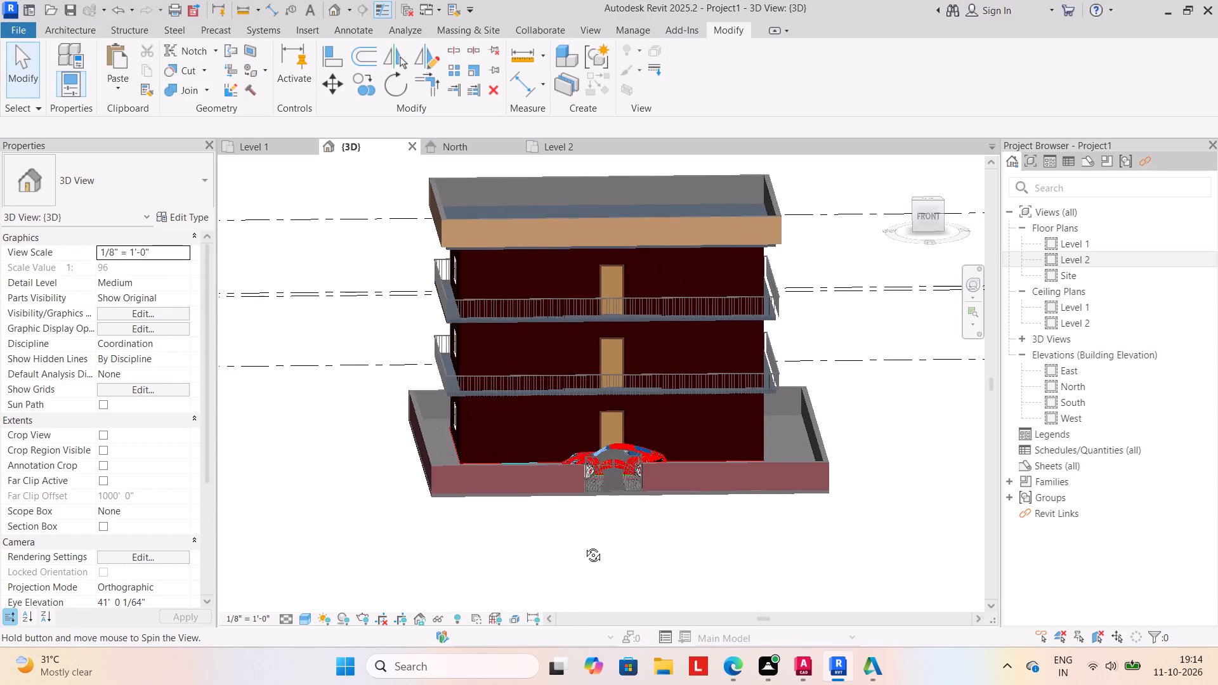
shift+middle_drag(584, 545, 583, 544)
middle_click(540, 554)
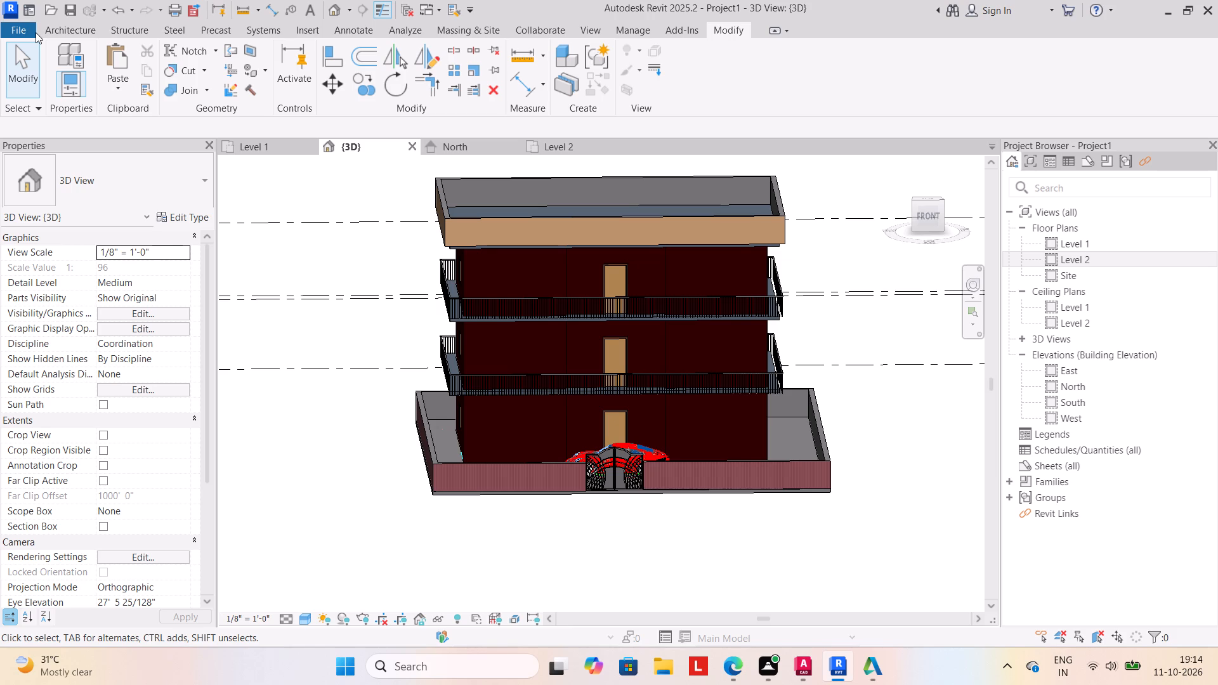
click(124, 32)
click(68, 34)
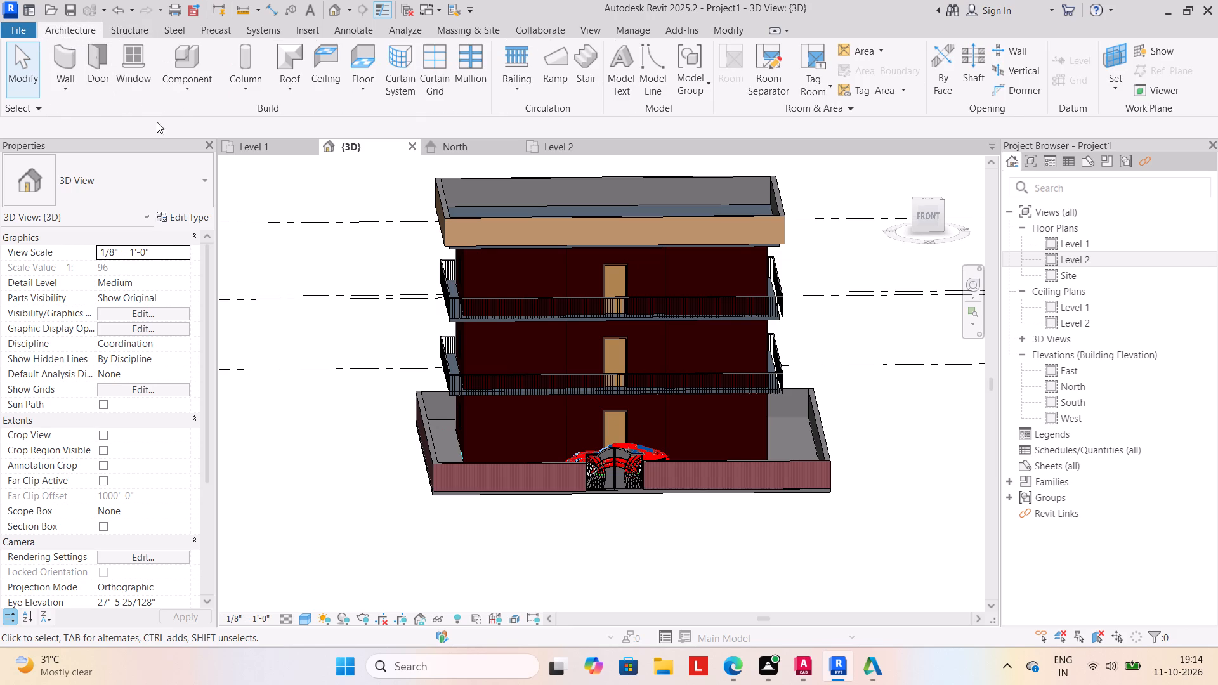
click(191, 91)
click(206, 147)
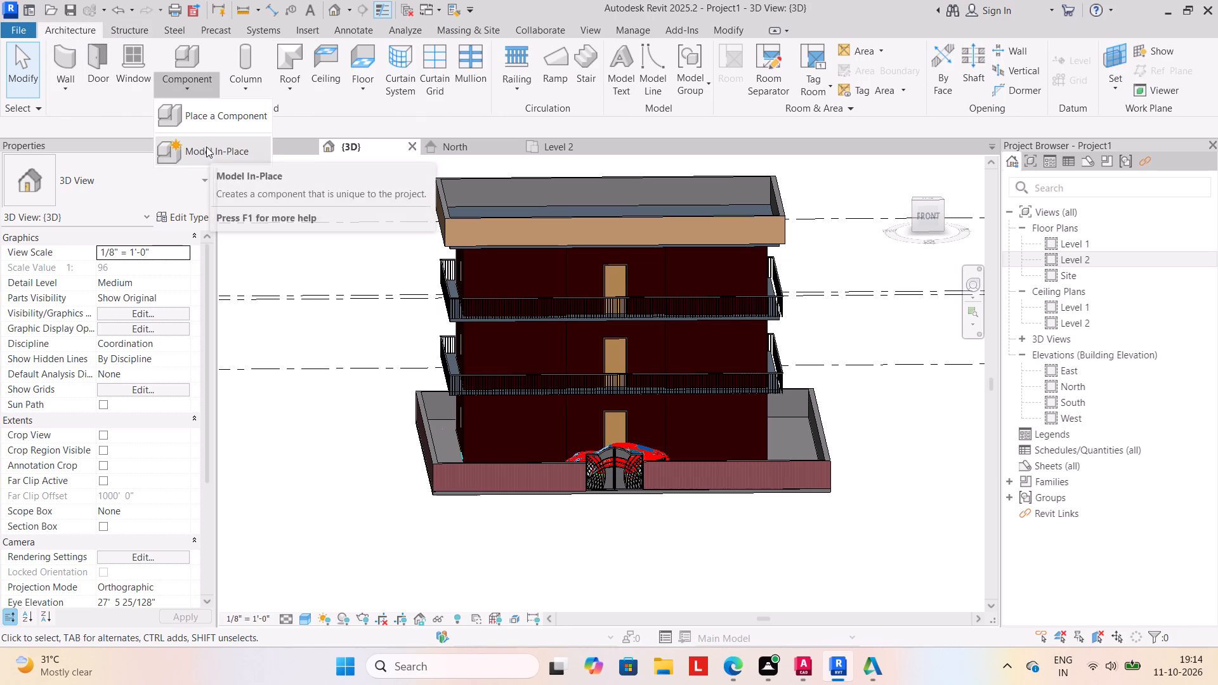
scroll(465, 316, down, 4)
scroll(622, 297, down, 2)
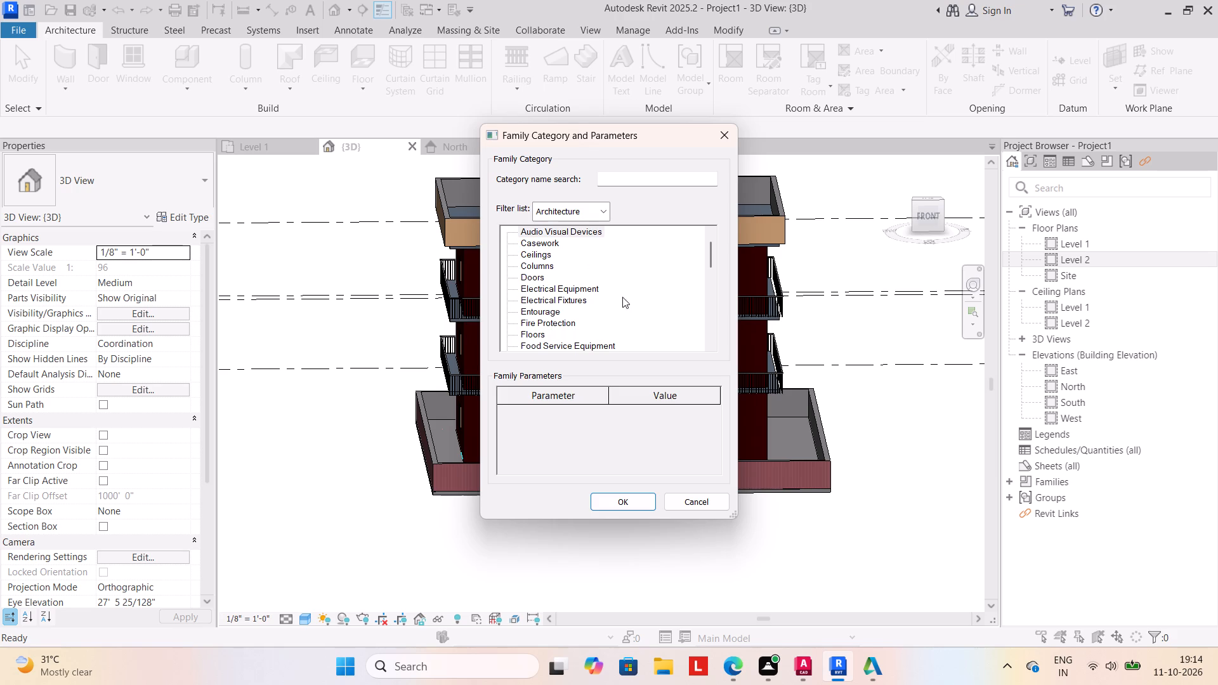
scroll(622, 297, down, 1)
click(587, 351)
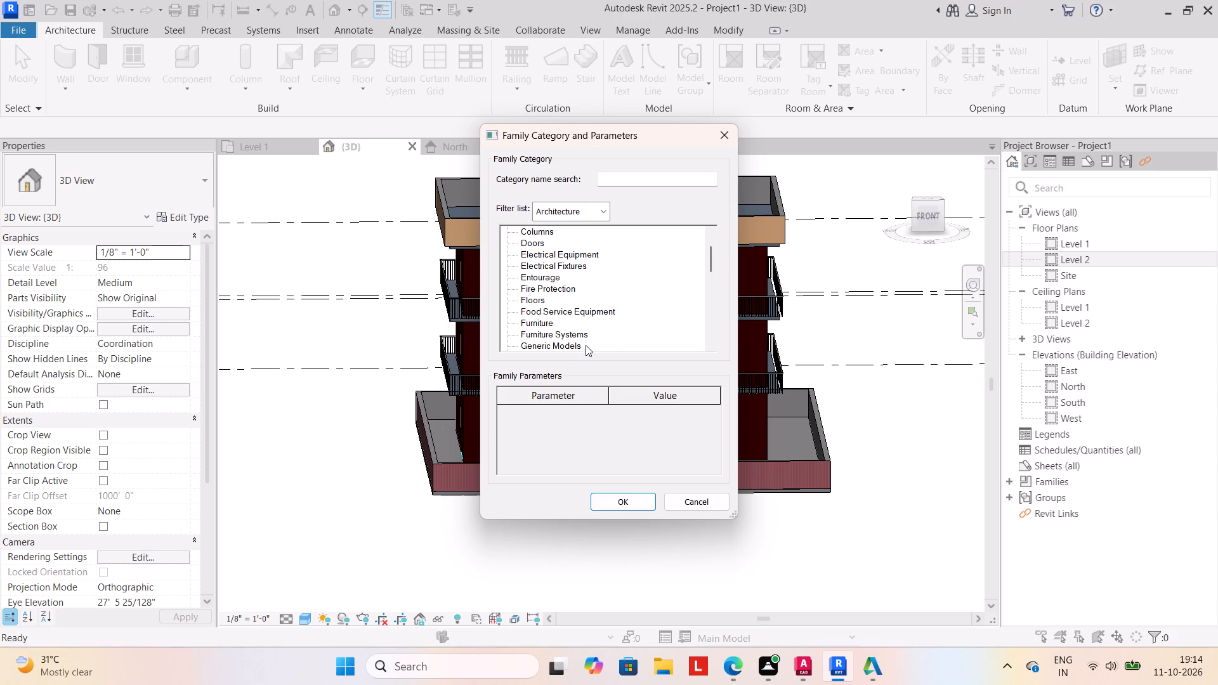
click(576, 347)
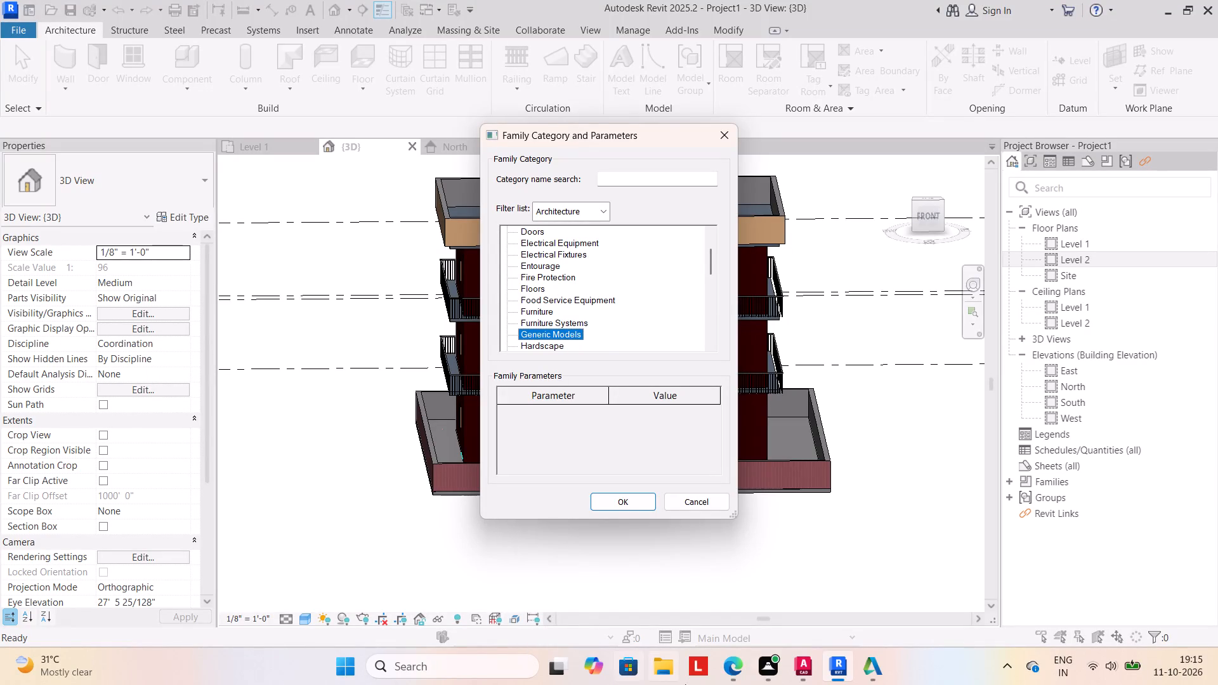
click(617, 504)
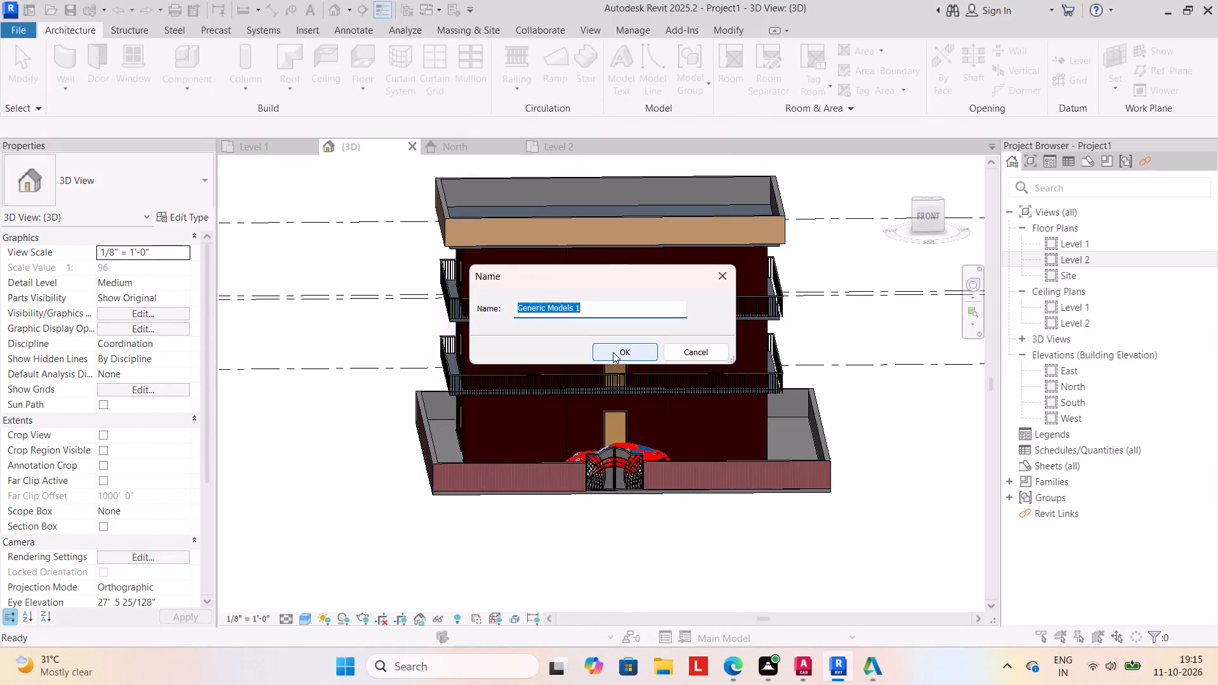
click(613, 352)
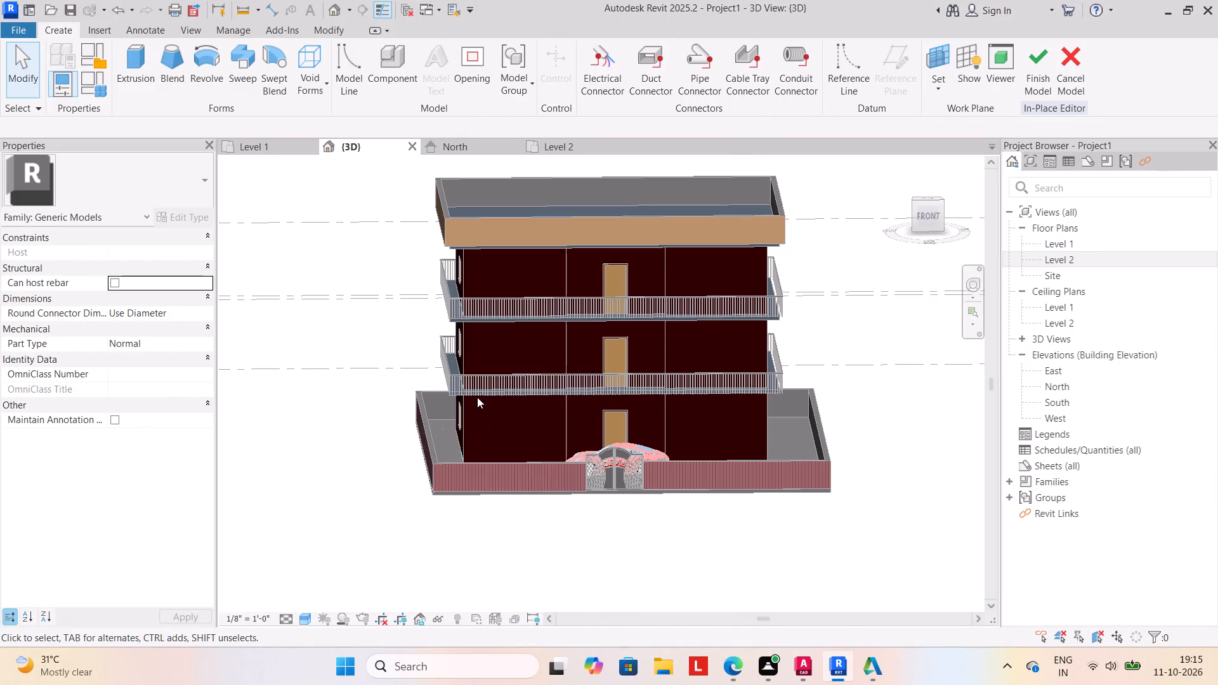
Start an extrusion on the outer face of the front boundary wall west of the gate and sketch an upper rectangle about 20' by 1'.
click(130, 81)
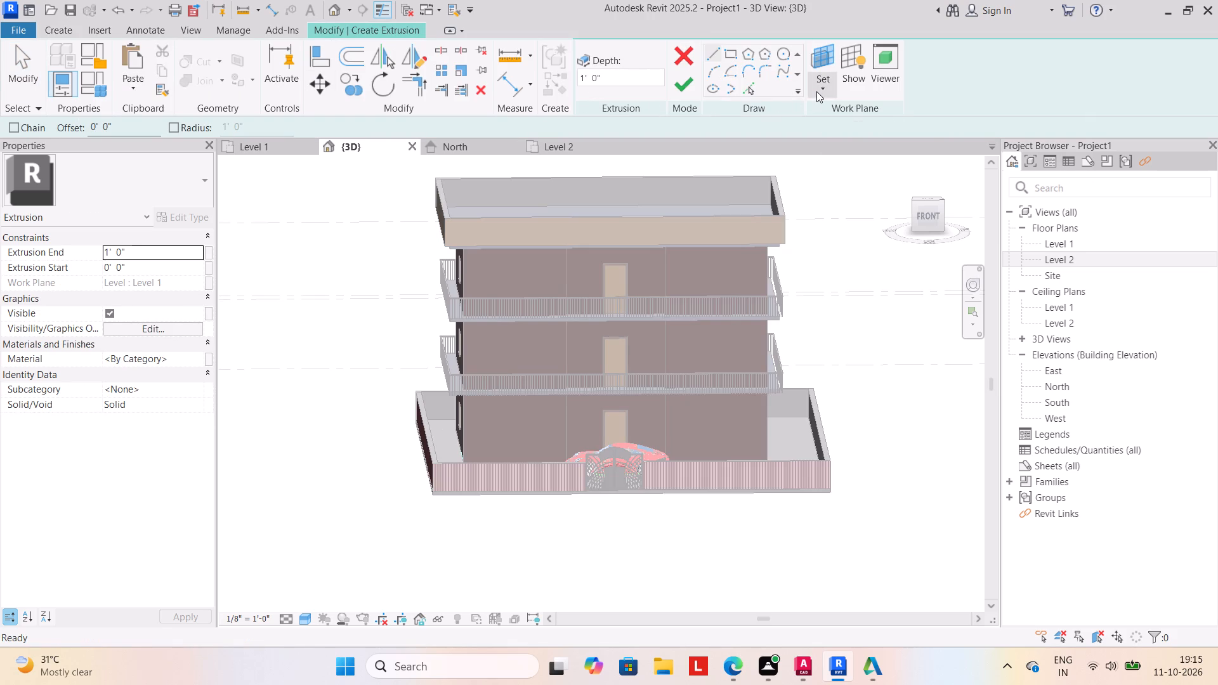
click(816, 91)
click(839, 147)
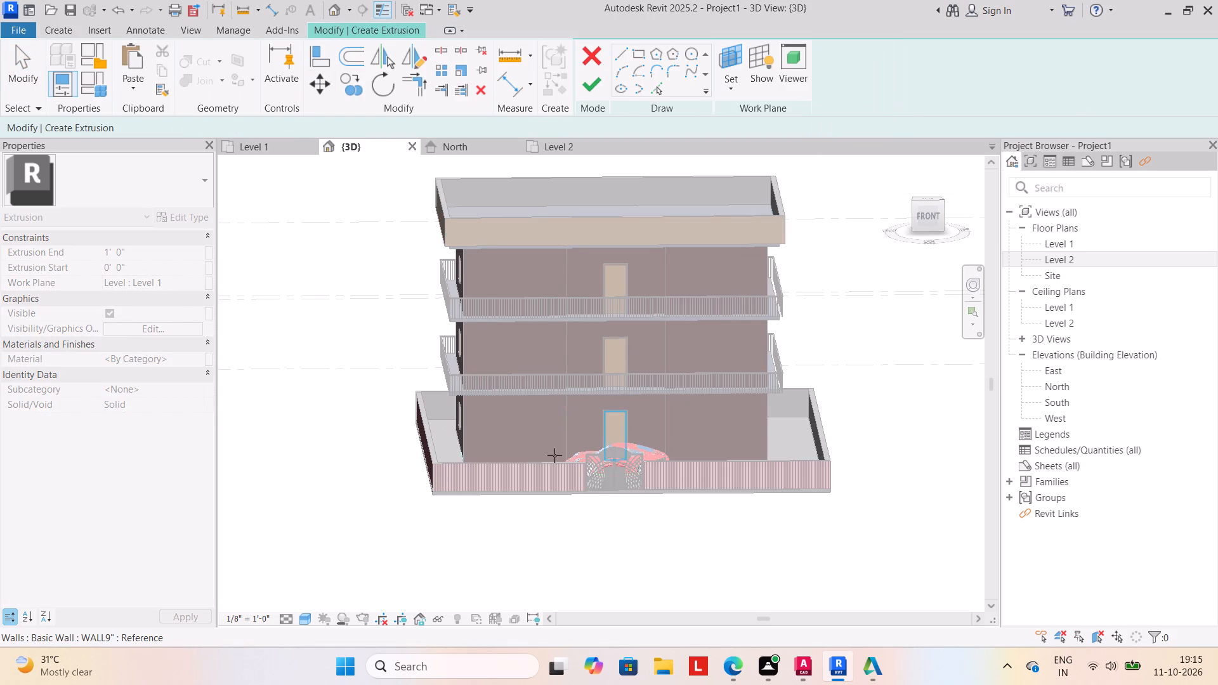
click(503, 469)
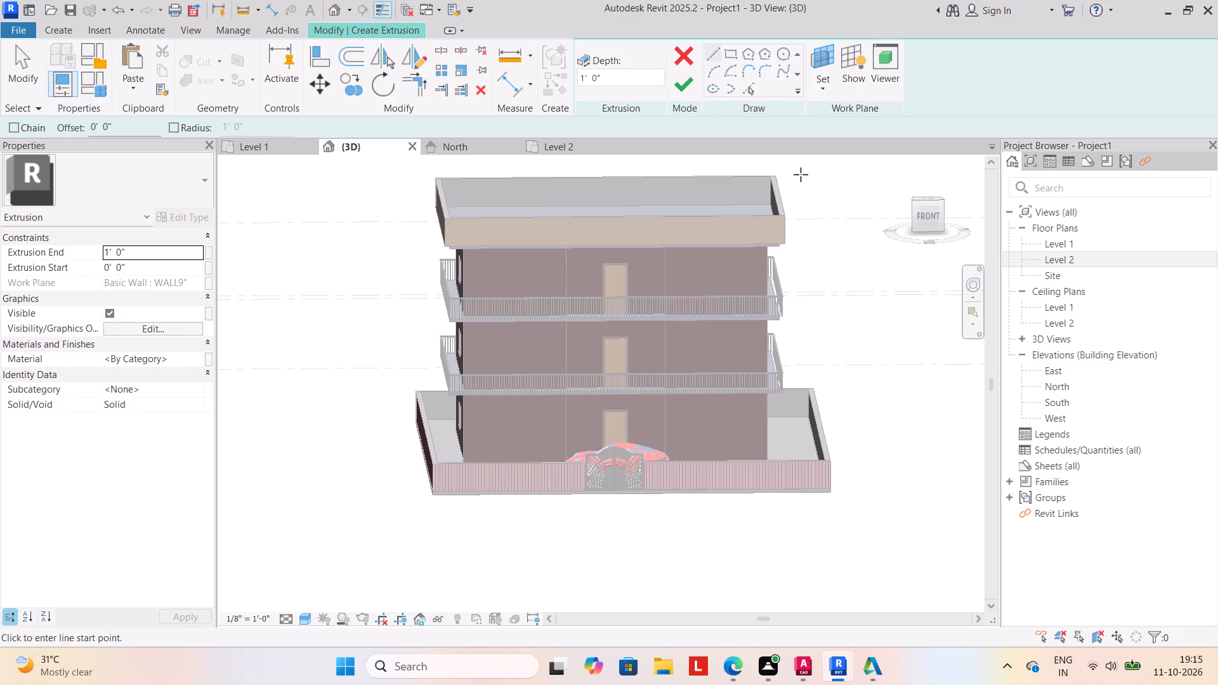
click(730, 53)
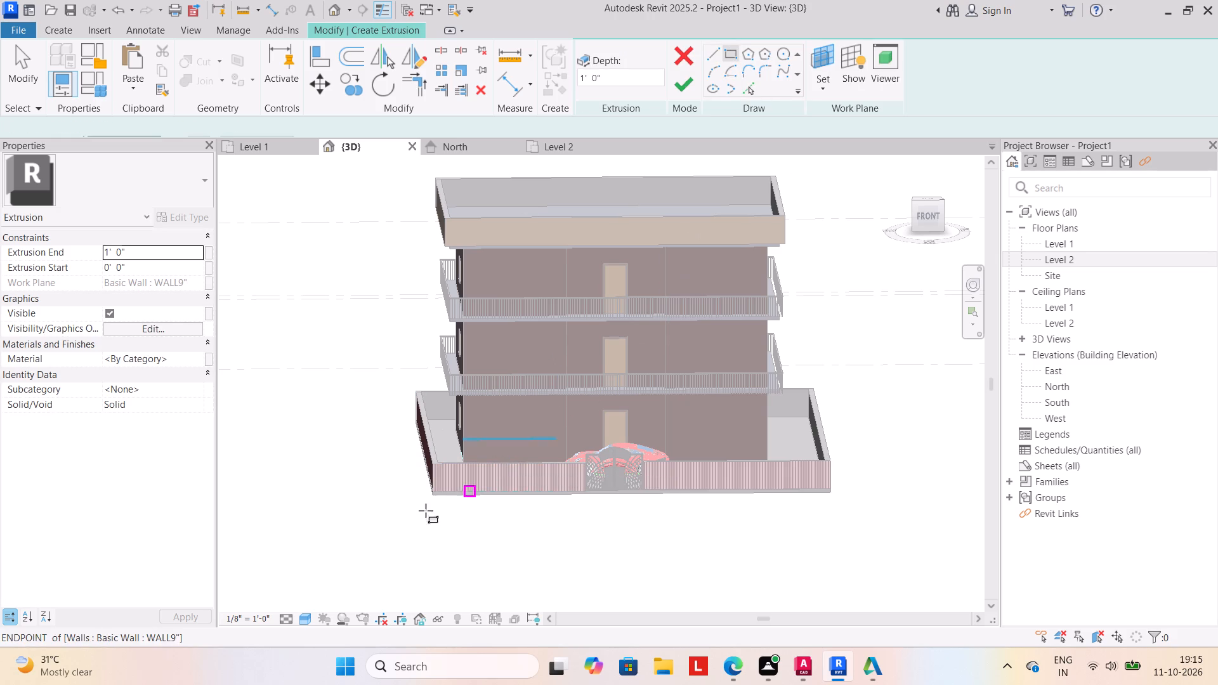
scroll(414, 512, up, 3)
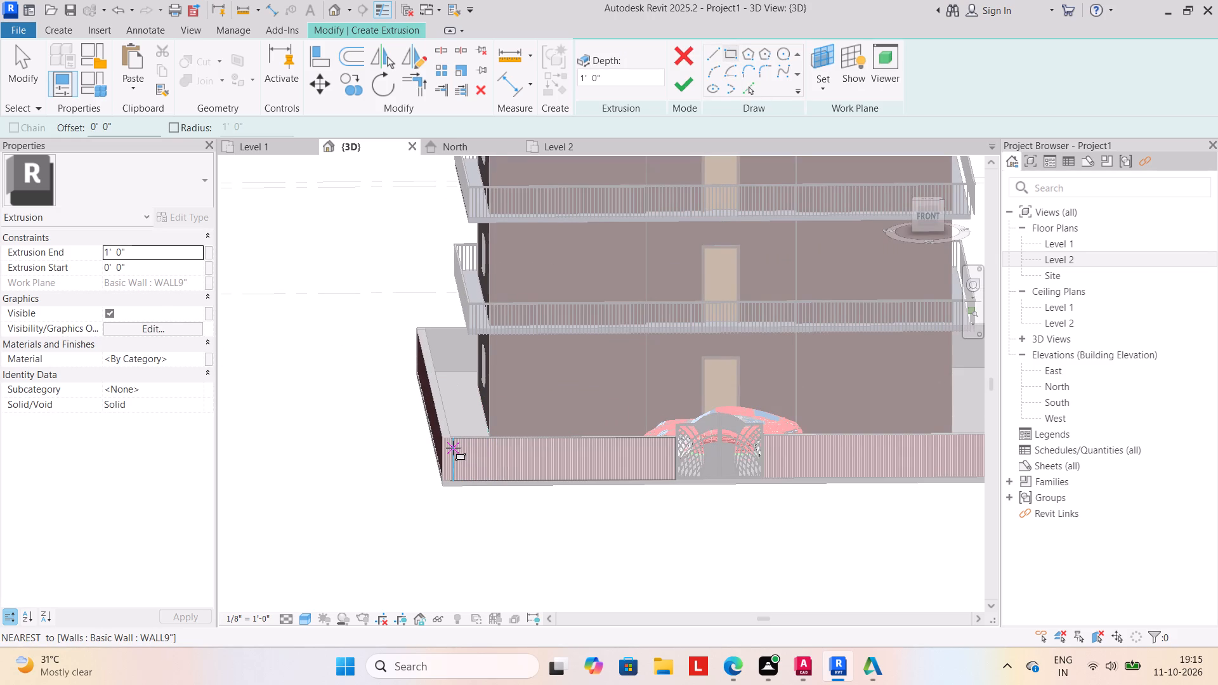
click(453, 449)
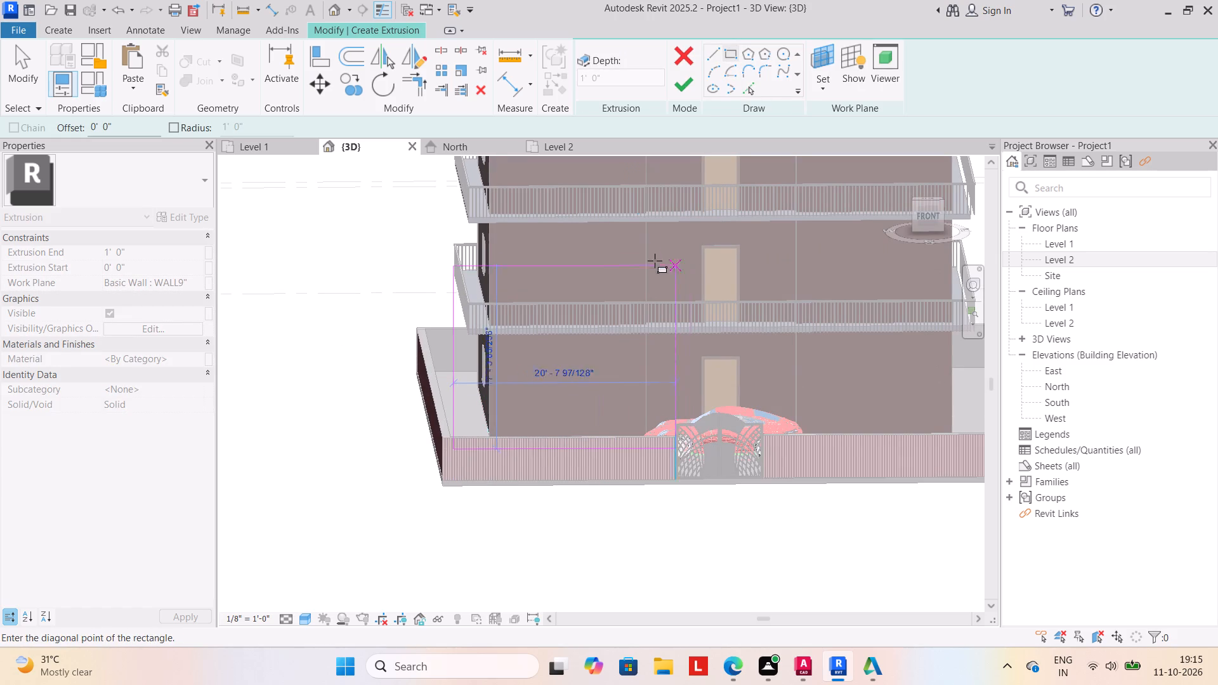
click(667, 452)
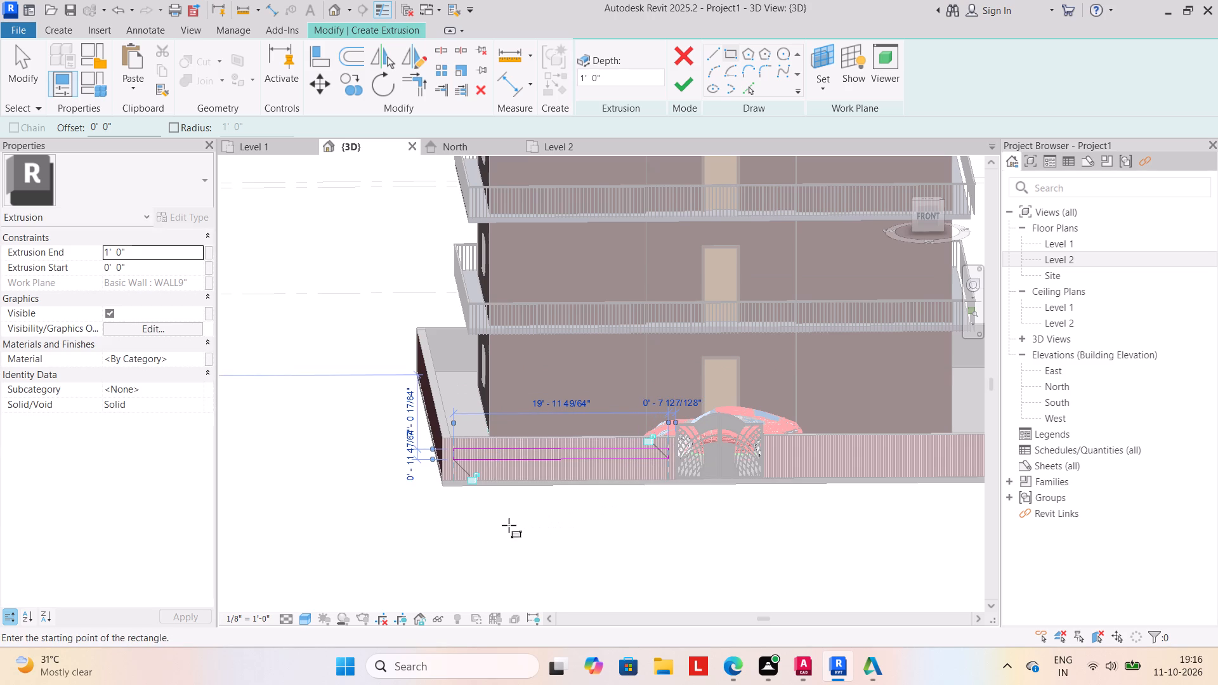
key(Escape)
Sketch a second rectangle about 20' long below the first and complete the extrusion with a 1' depth.
scroll(489, 472, up, 6)
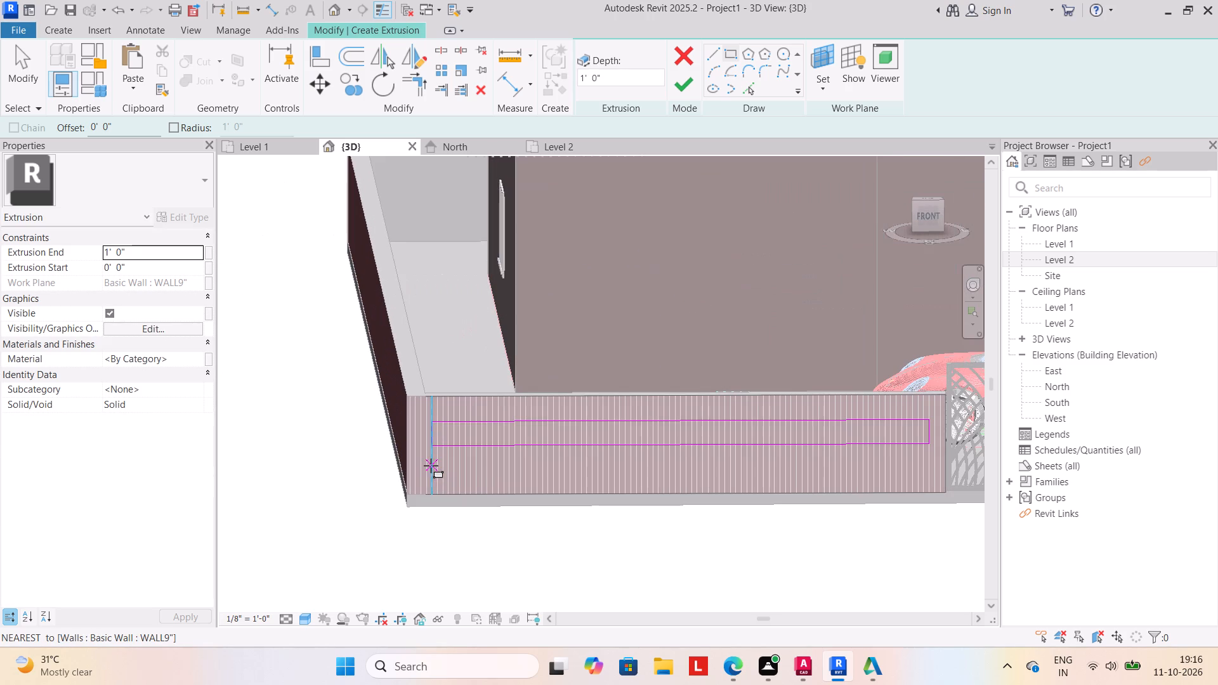
click(431, 465)
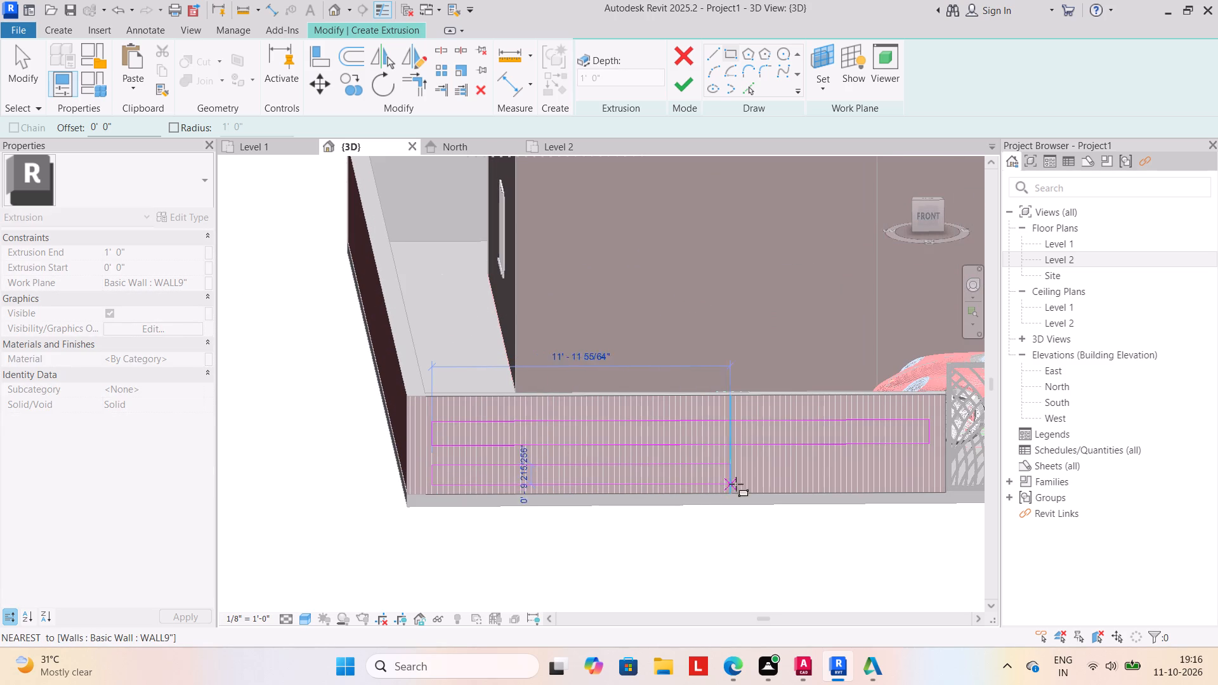
click(931, 480)
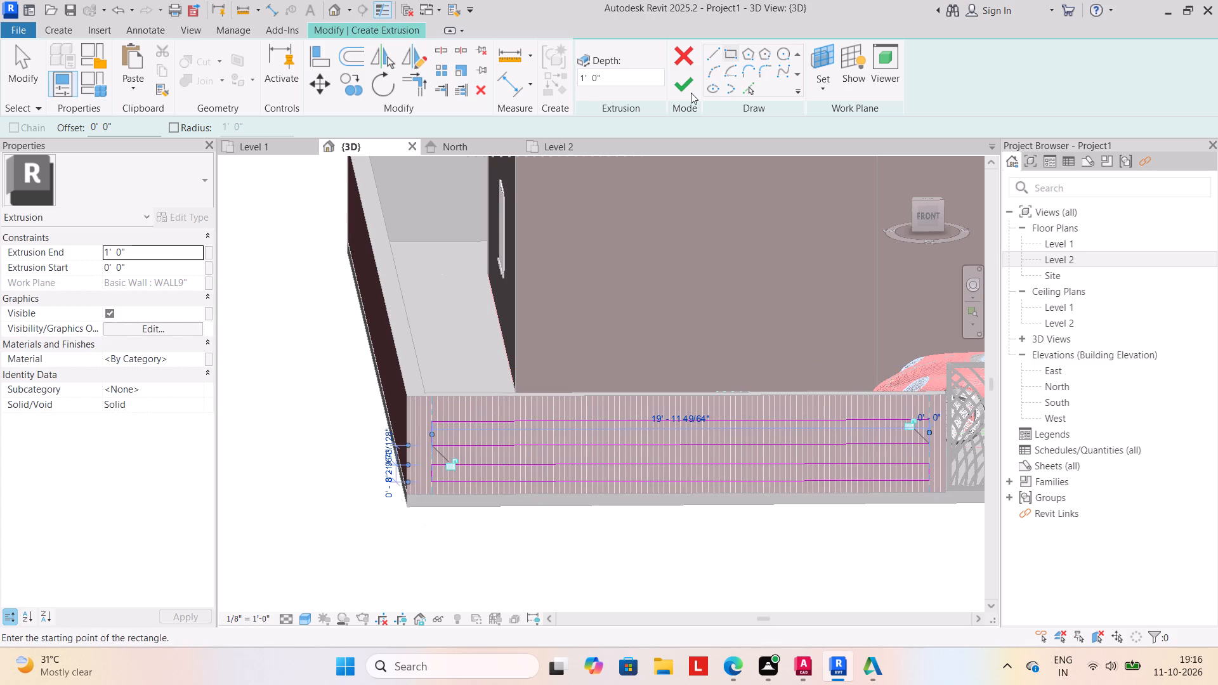
click(691, 89)
click(612, 538)
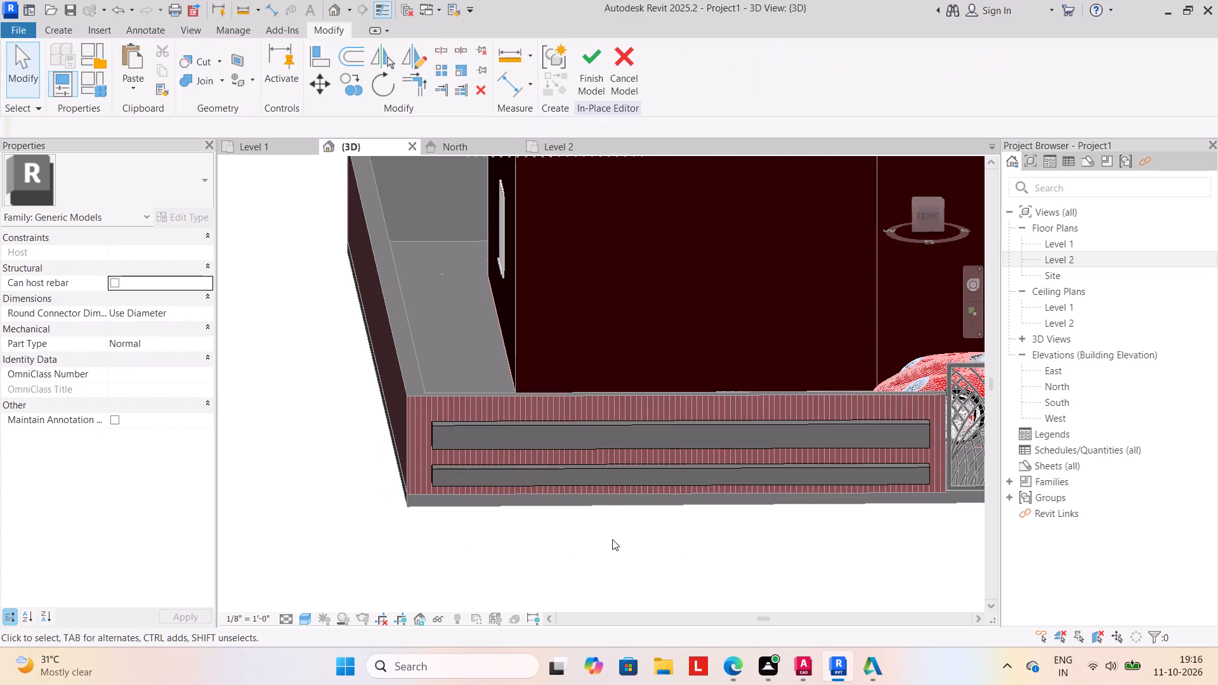
Stretch the two-bar extrusion through the boundary wall so its start is at about -2' 1".
scroll(613, 541, down, 1)
middle_drag(612, 542, 520, 509)
click(570, 405)
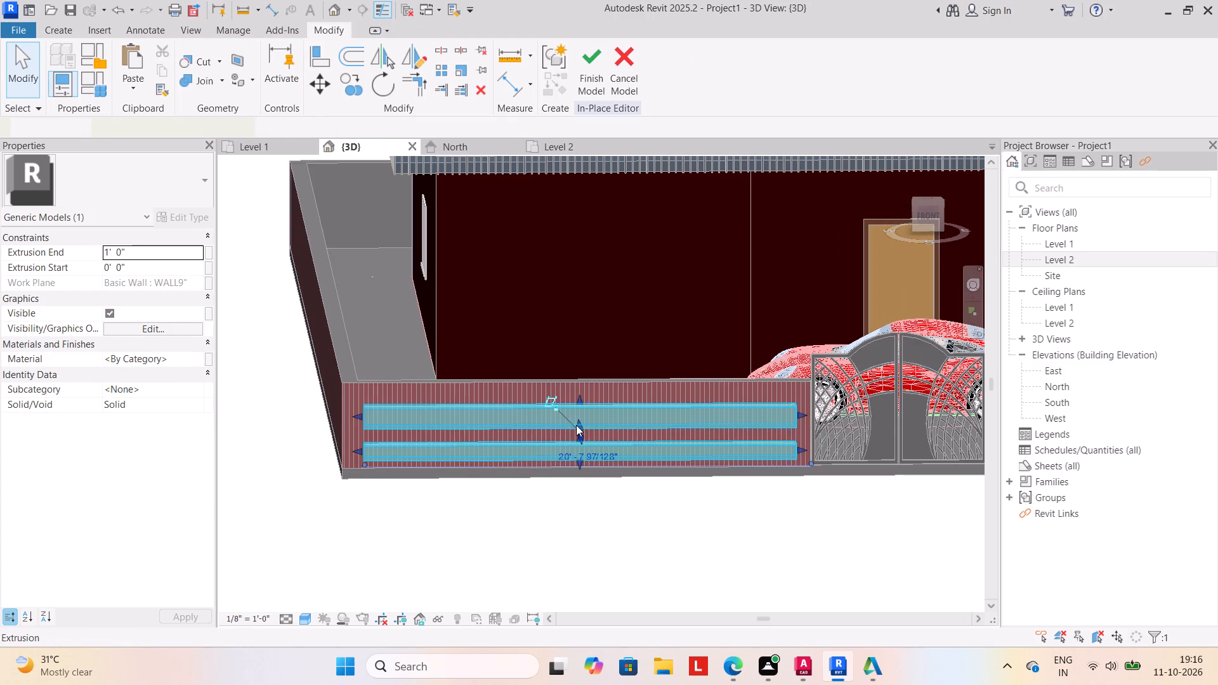
scroll(576, 425, up, 8)
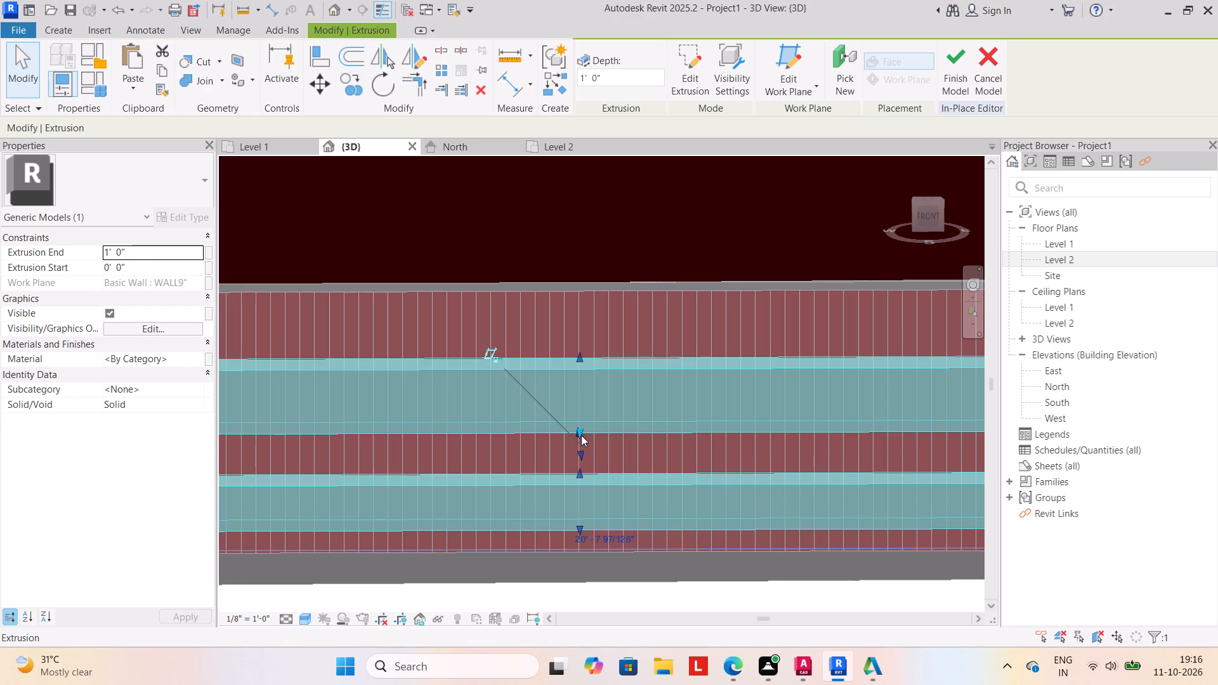
drag(582, 422, 583, 414)
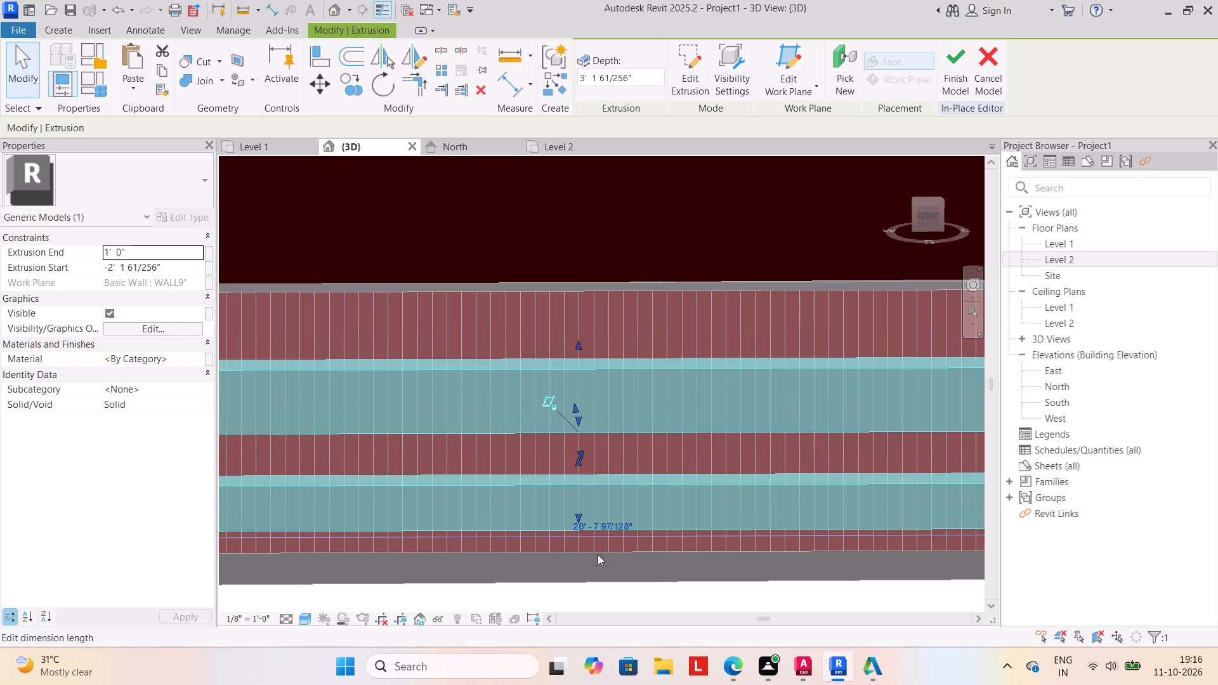
scroll(598, 554, down, 5)
click(607, 582)
scroll(608, 582, down, 3)
middle_drag(608, 580, 617, 499)
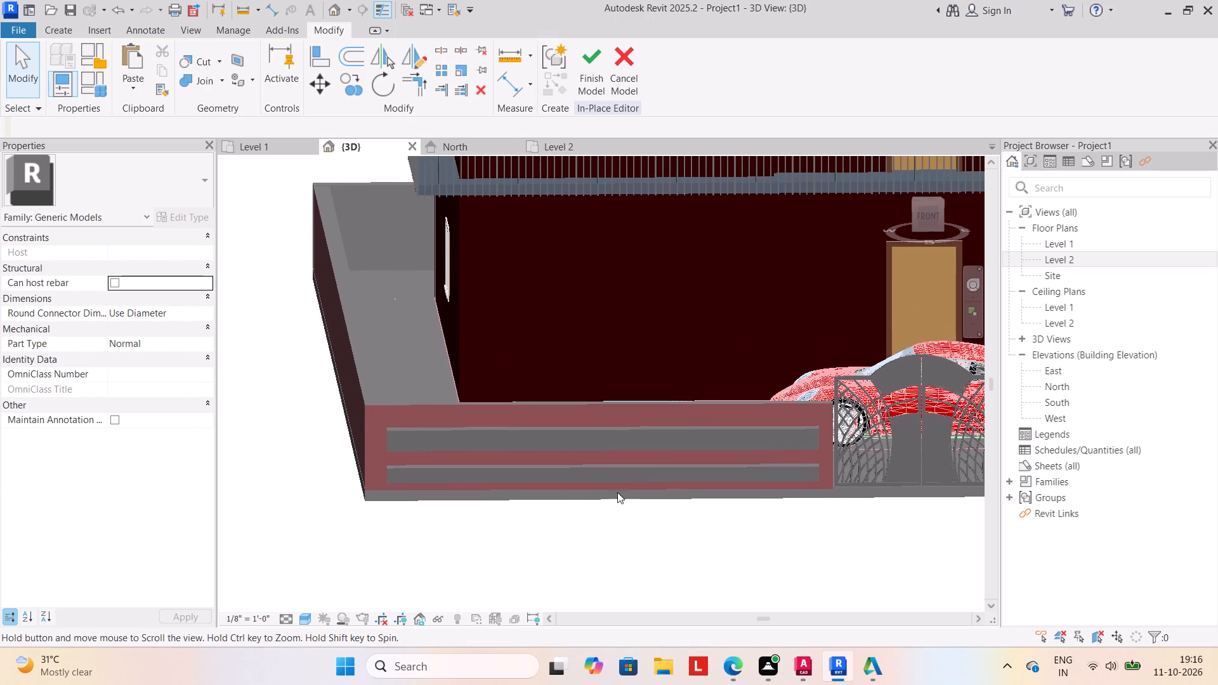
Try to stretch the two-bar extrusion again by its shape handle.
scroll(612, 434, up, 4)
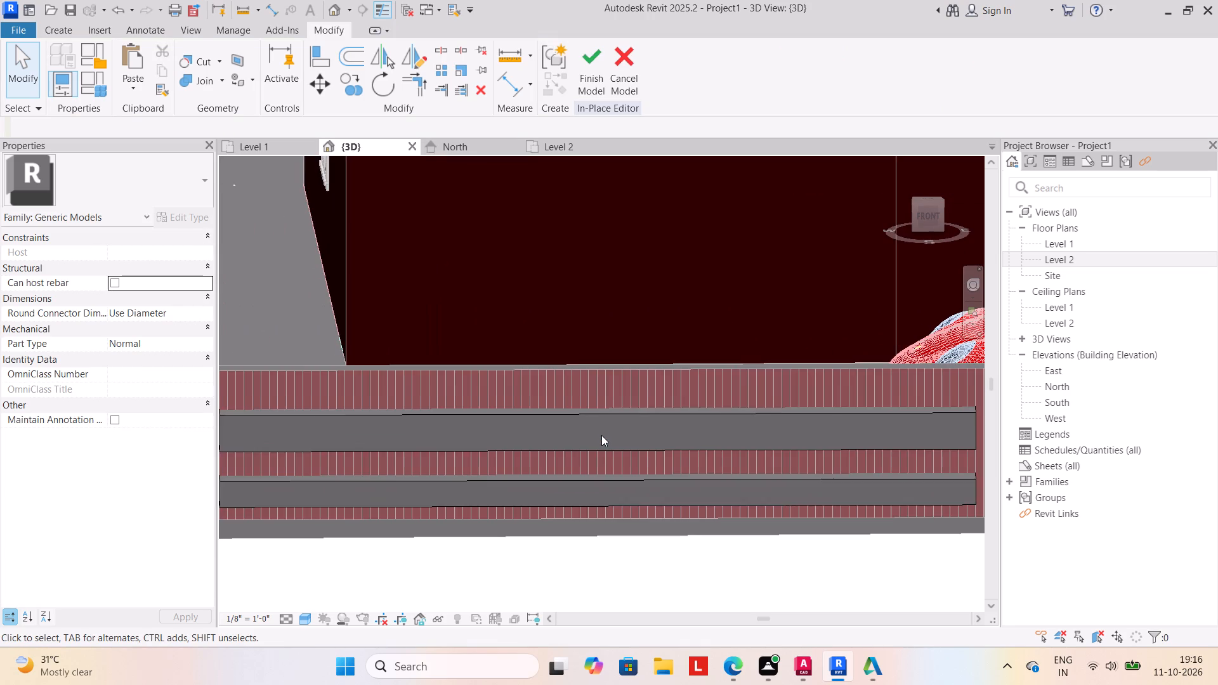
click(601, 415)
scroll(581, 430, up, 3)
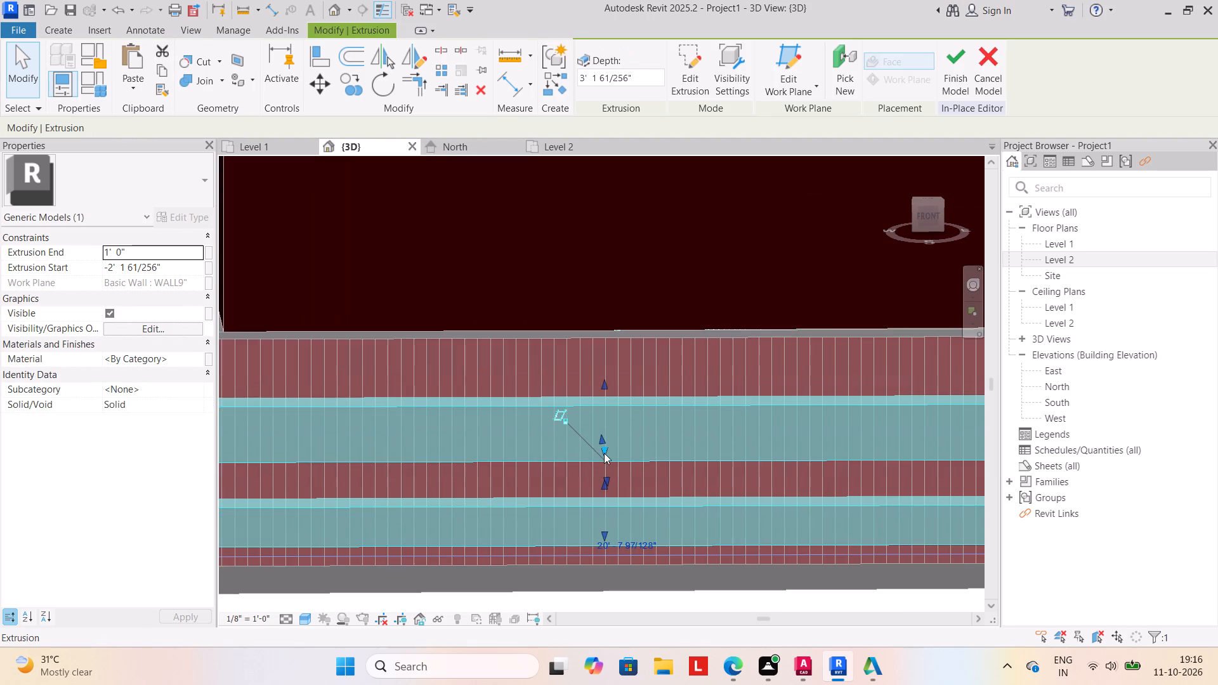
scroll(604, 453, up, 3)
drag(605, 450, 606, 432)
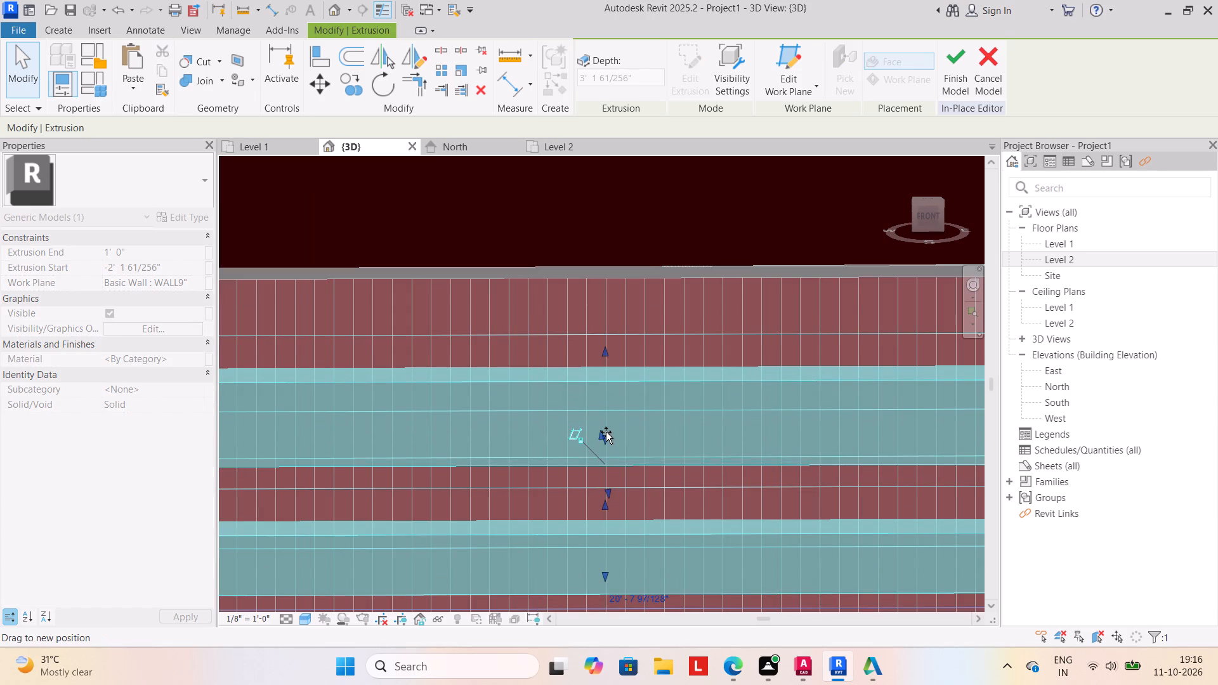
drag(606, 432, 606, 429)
Finish the in-place model of the two horizontal bars on the front boundary wall.
scroll(608, 472, down, 12)
middle_drag(600, 469, 592, 407)
shift+middle_drag(674, 567, 658, 521)
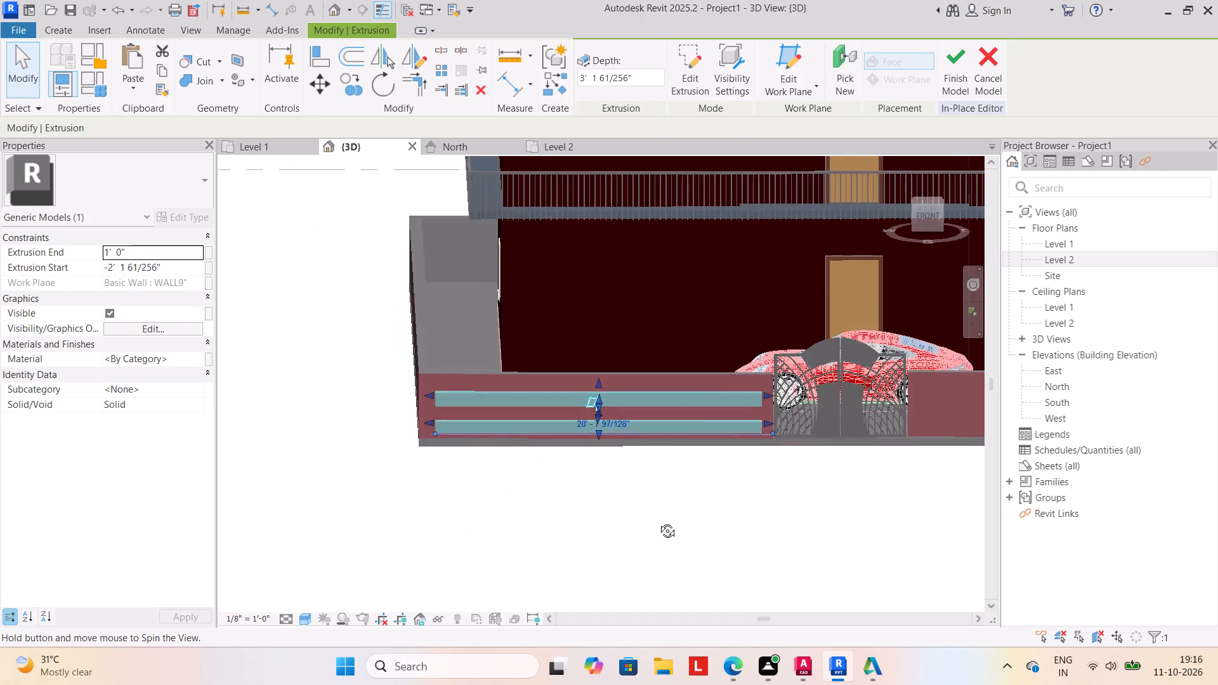
shift+middle_drag(658, 521, 653, 537)
shift+scroll(657, 499, up, 1)
middle_drag(643, 514, 483, 514)
shift+middle_drag(572, 533, 573, 544)
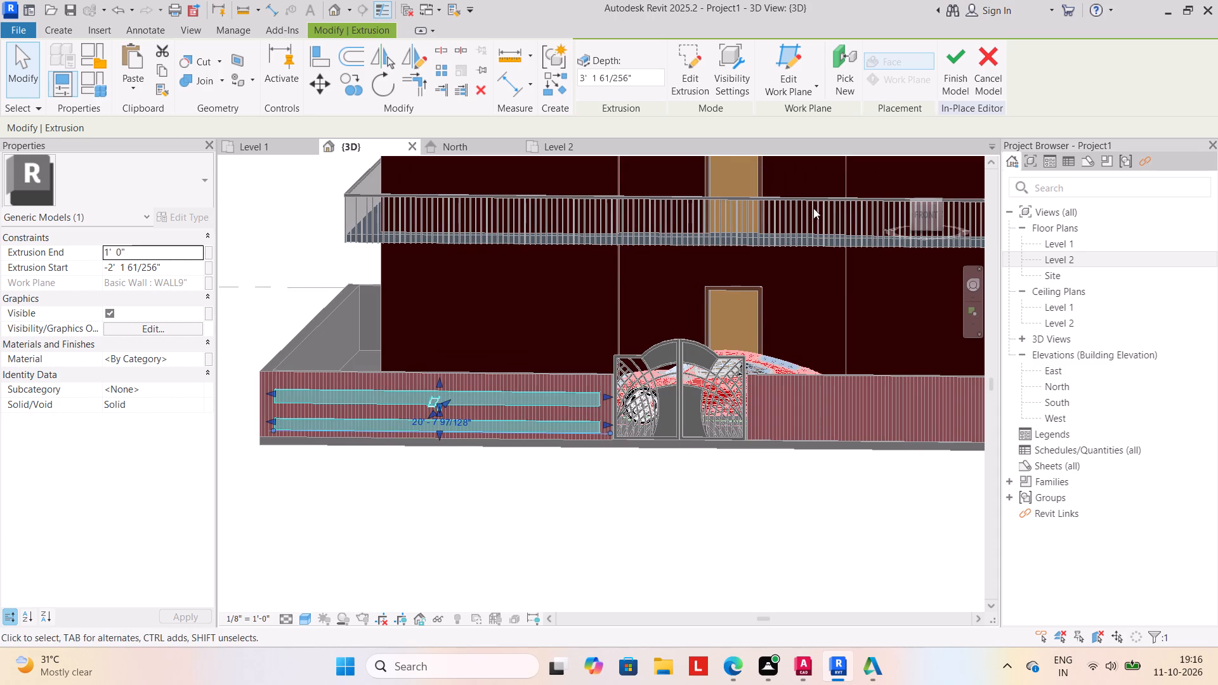
click(962, 56)
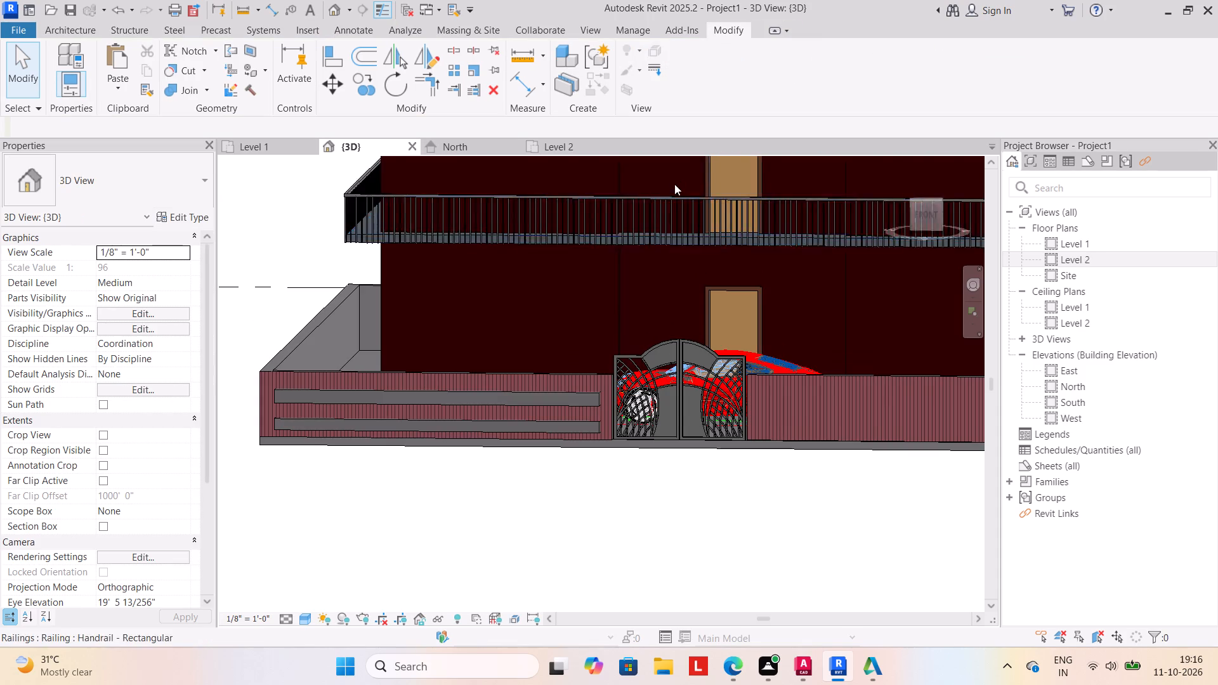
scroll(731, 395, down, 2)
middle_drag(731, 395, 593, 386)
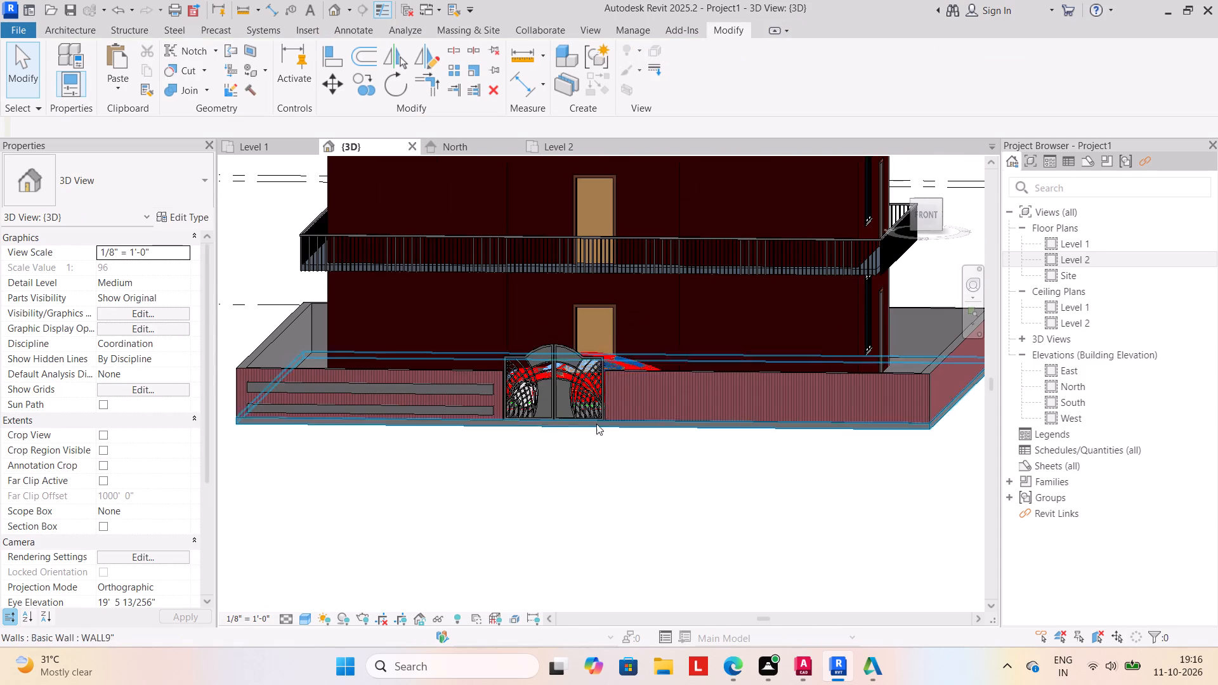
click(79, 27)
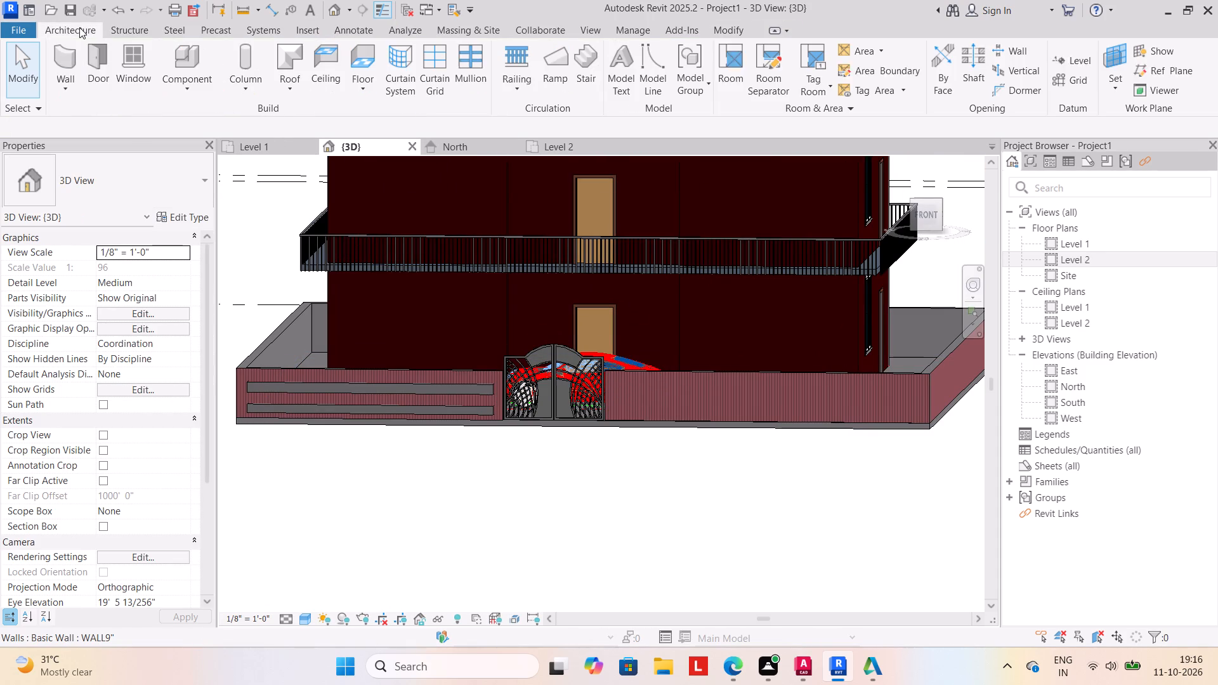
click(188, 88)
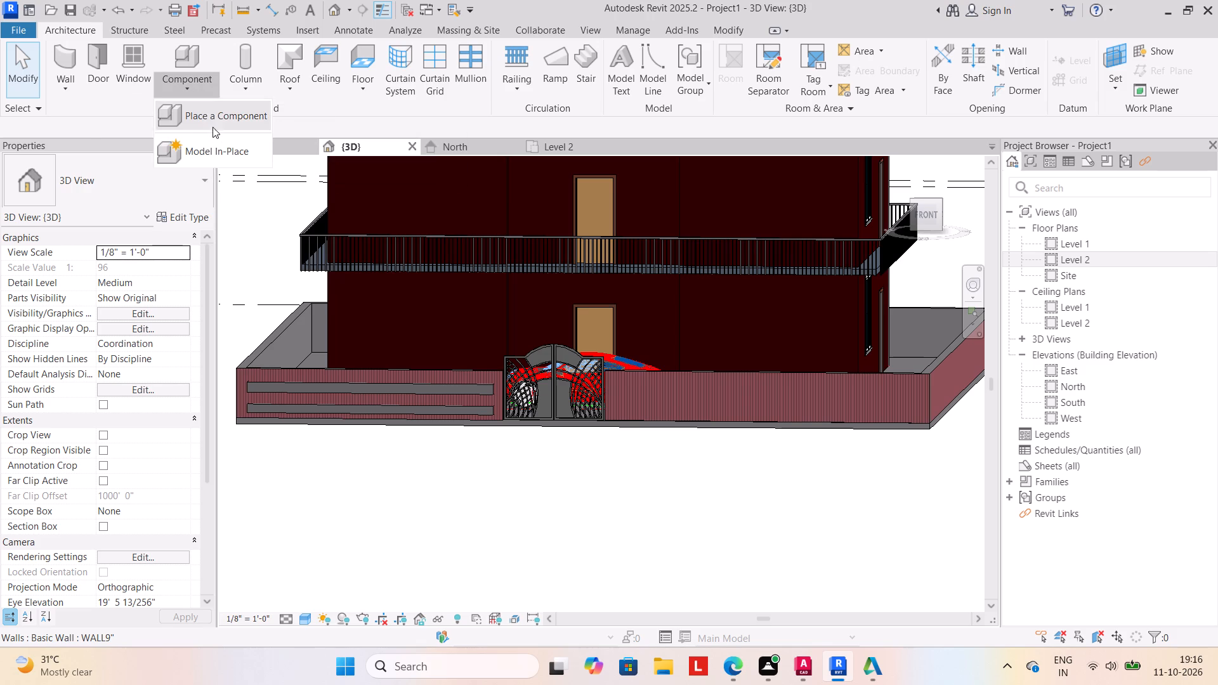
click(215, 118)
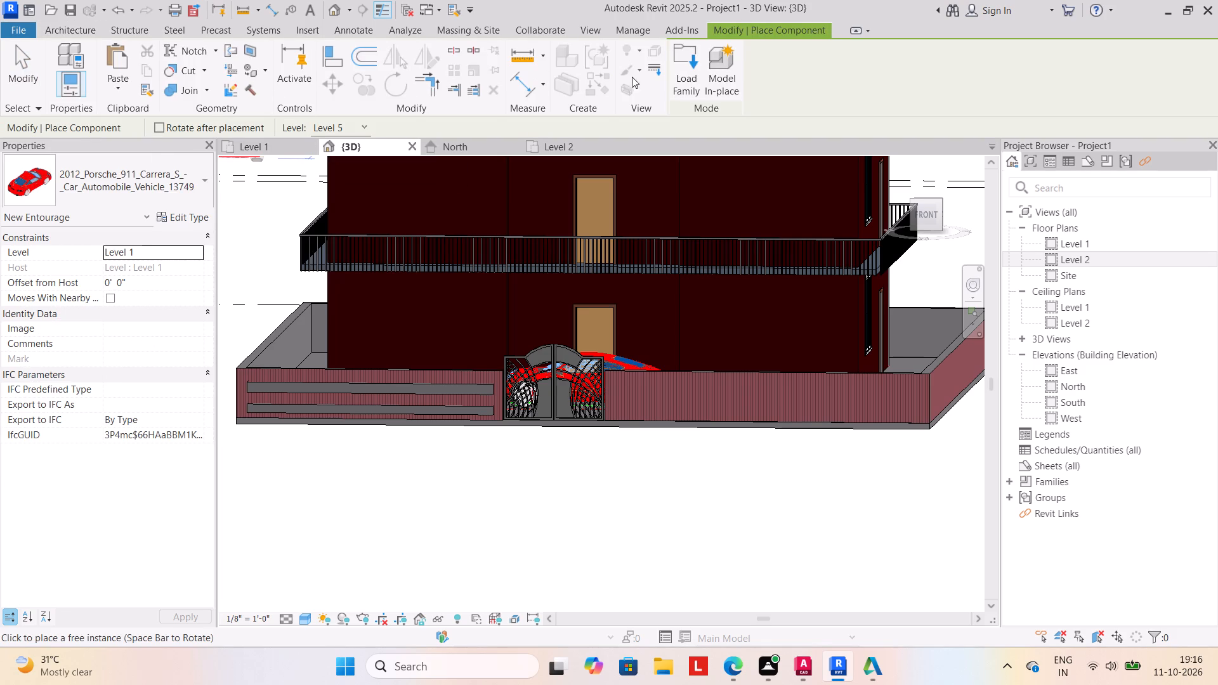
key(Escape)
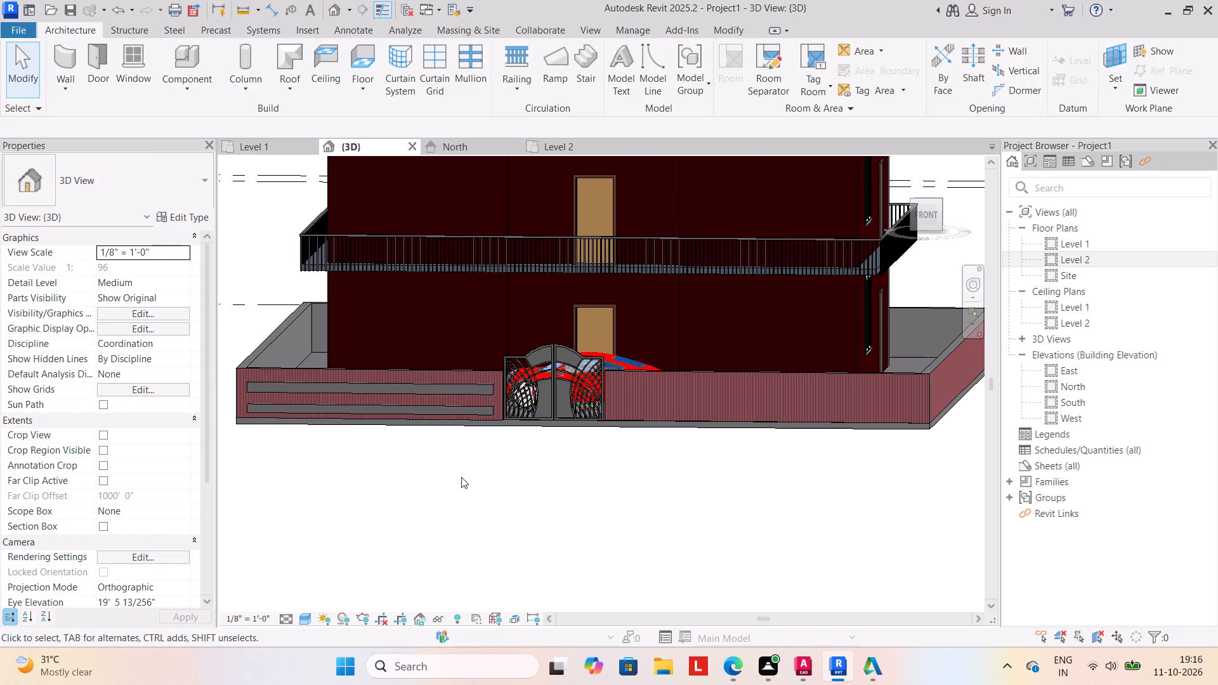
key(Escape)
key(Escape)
Start a new in-place model in the Generic Models category, accepting the default name.
click(186, 80)
click(222, 145)
scroll(627, 303, down, 5)
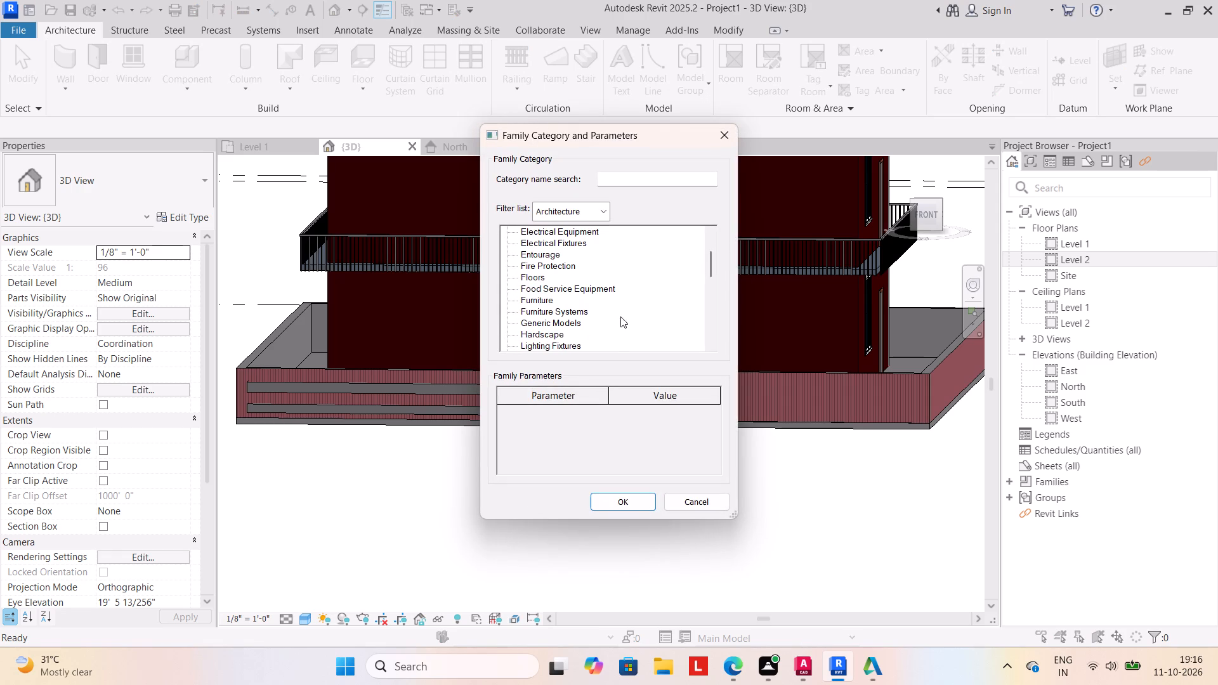
click(556, 321)
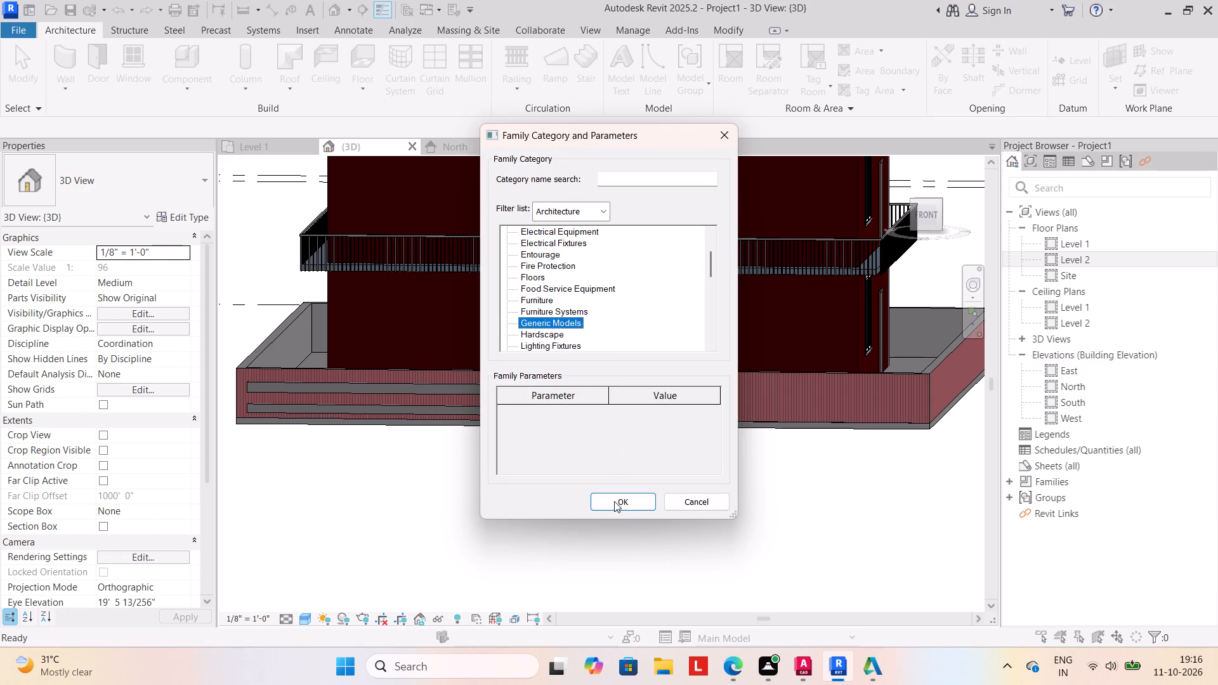
click(615, 503)
click(624, 358)
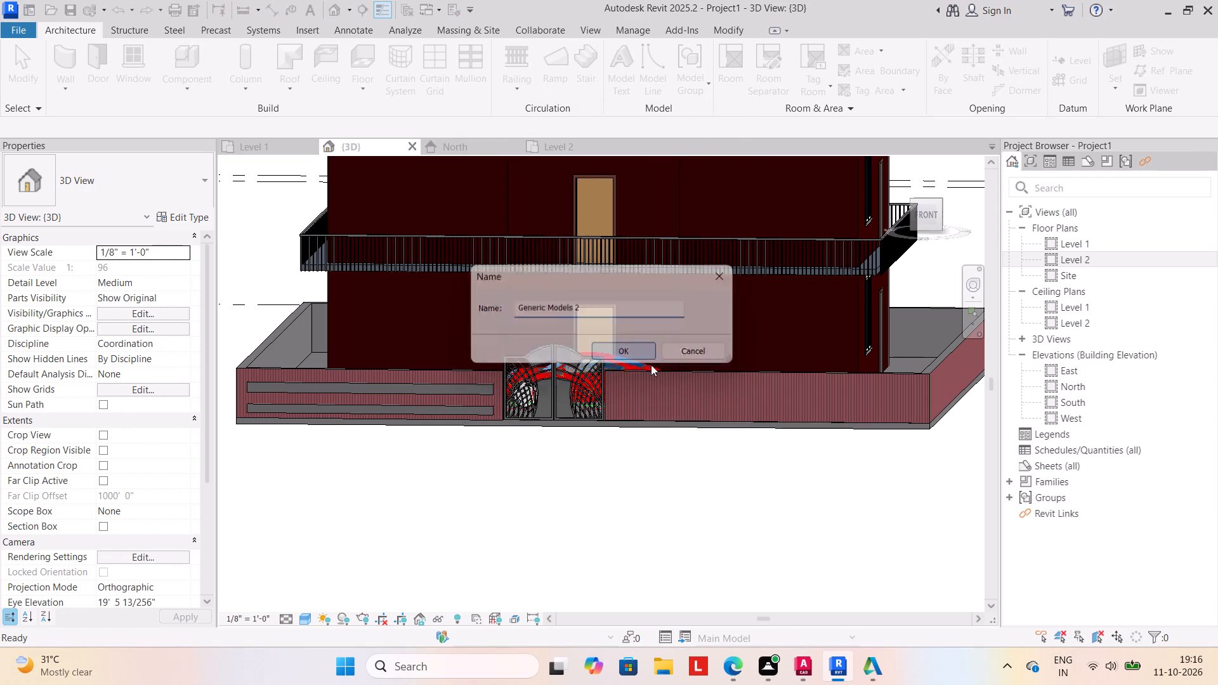
Start an extrusion on the undecorated front boundary wall's plane and sketch a long, thin rectangle along its upper part.
click(123, 65)
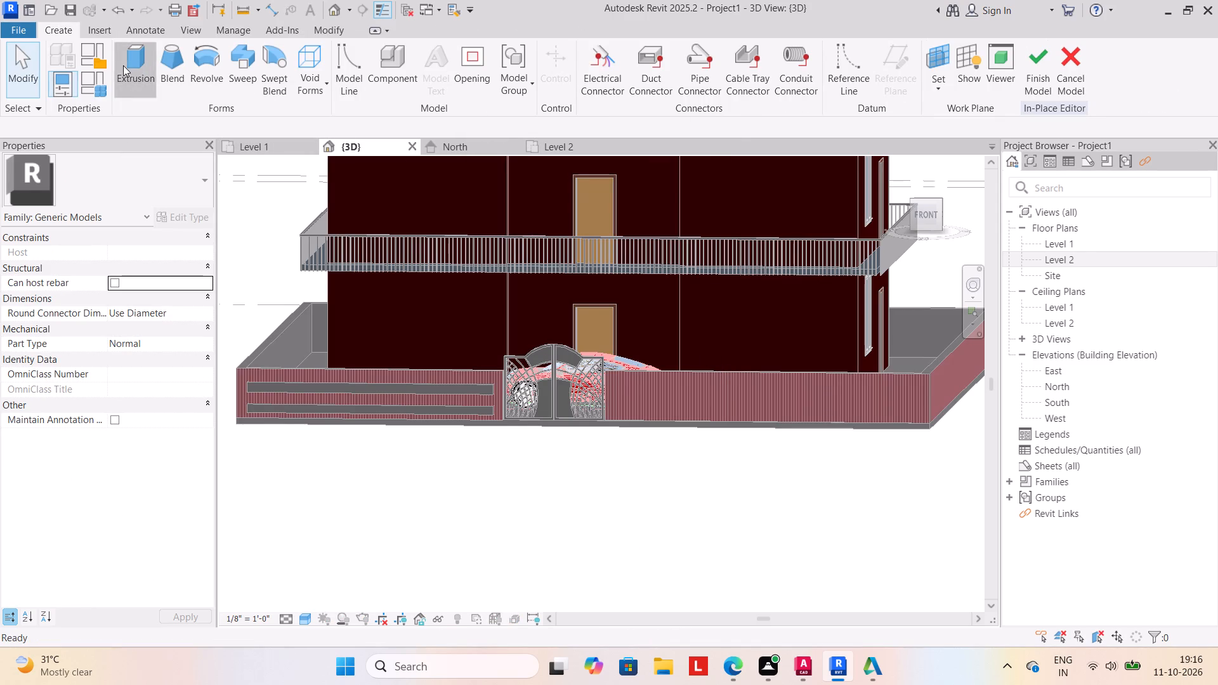
click(818, 88)
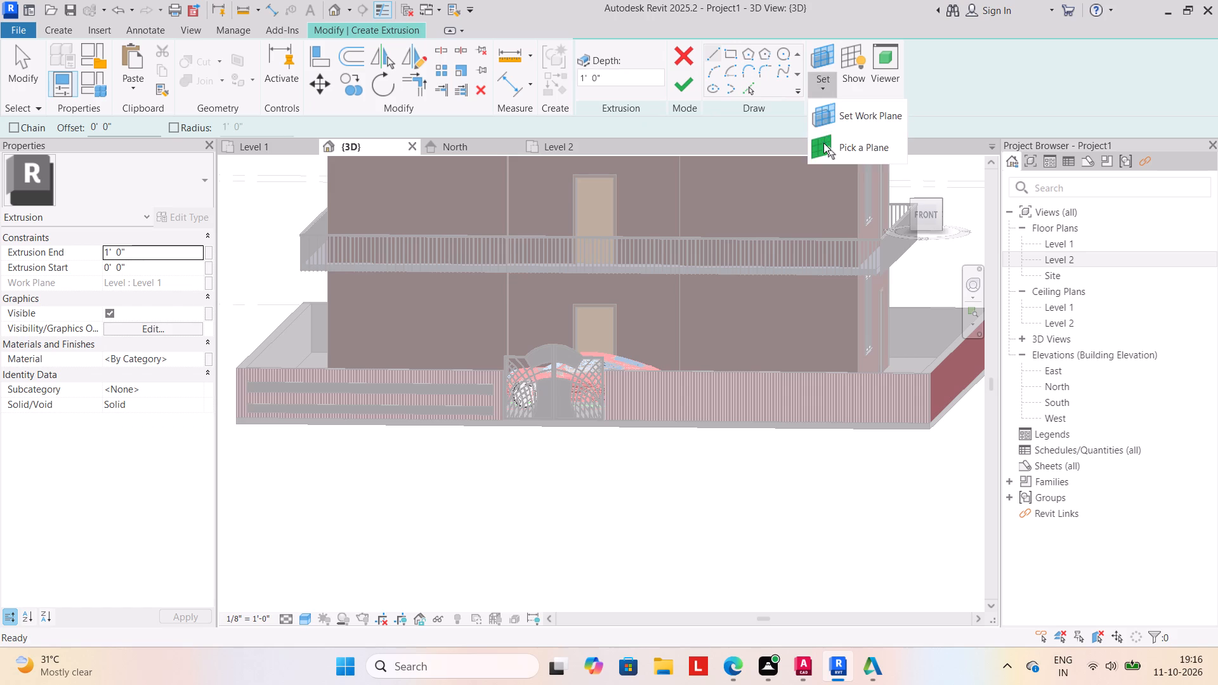
click(826, 147)
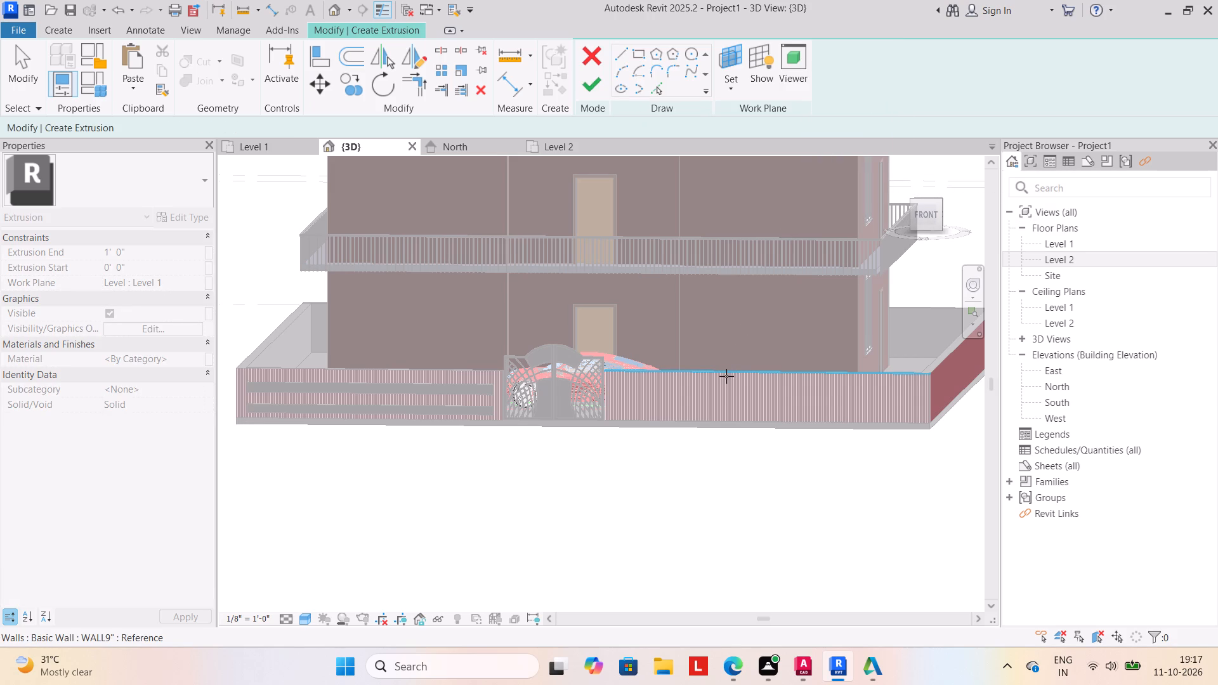
click(728, 374)
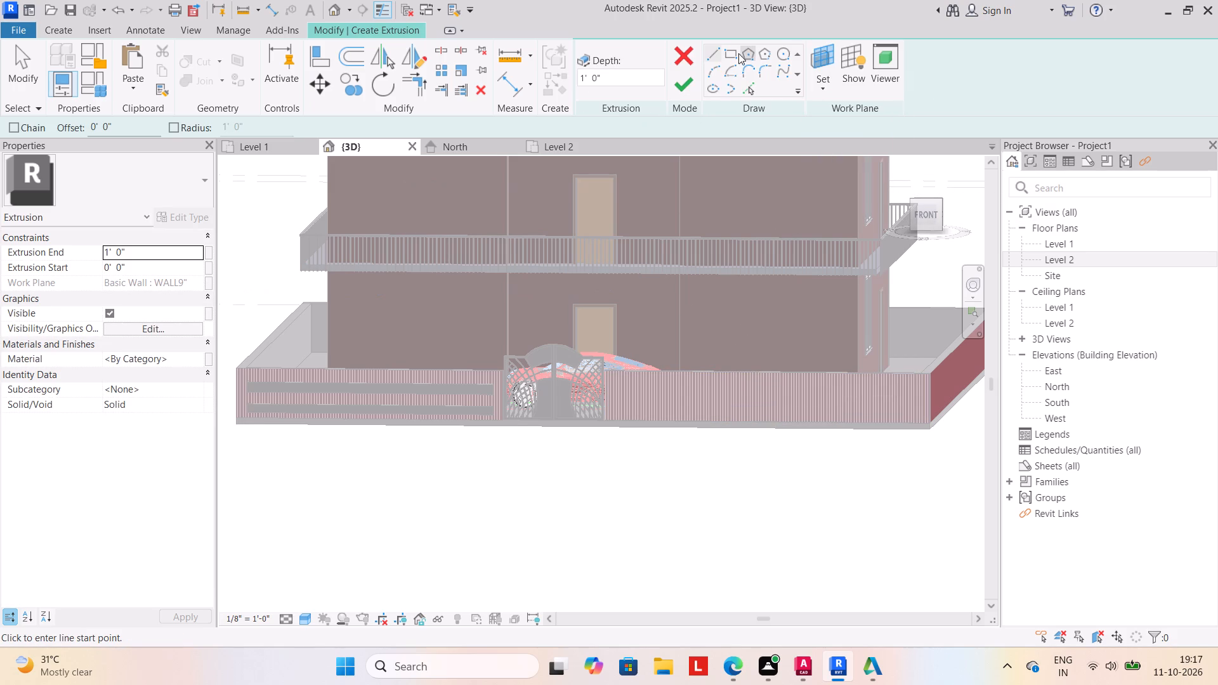
click(726, 52)
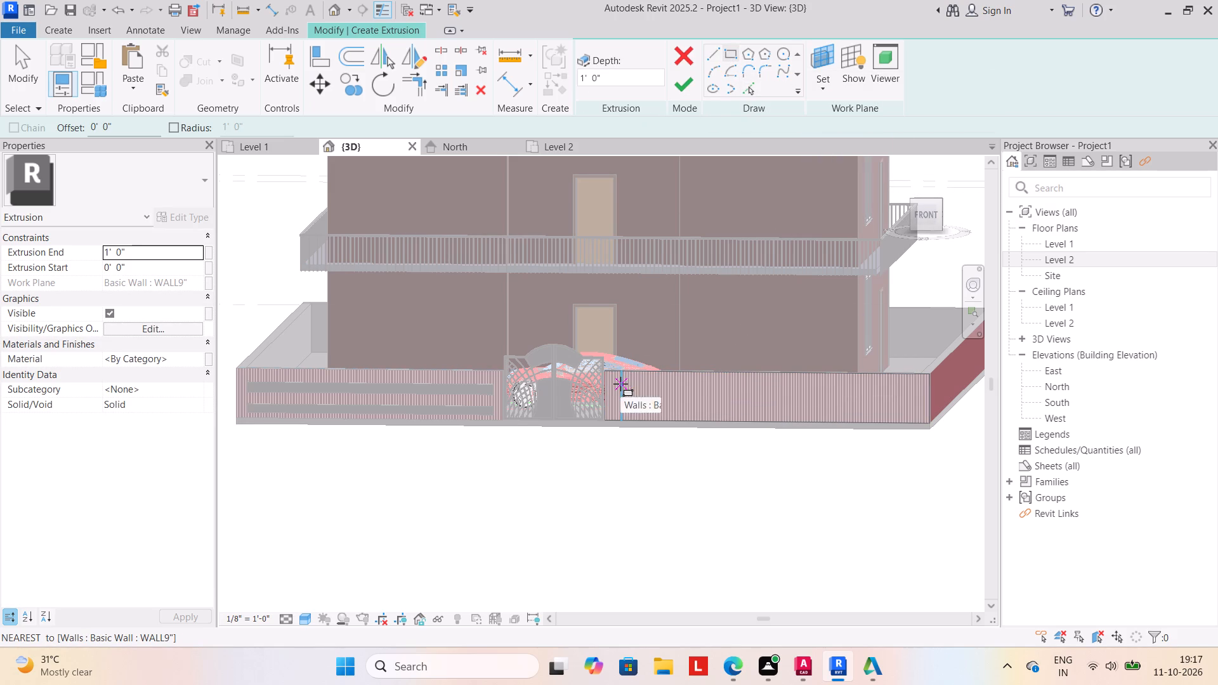
click(620, 384)
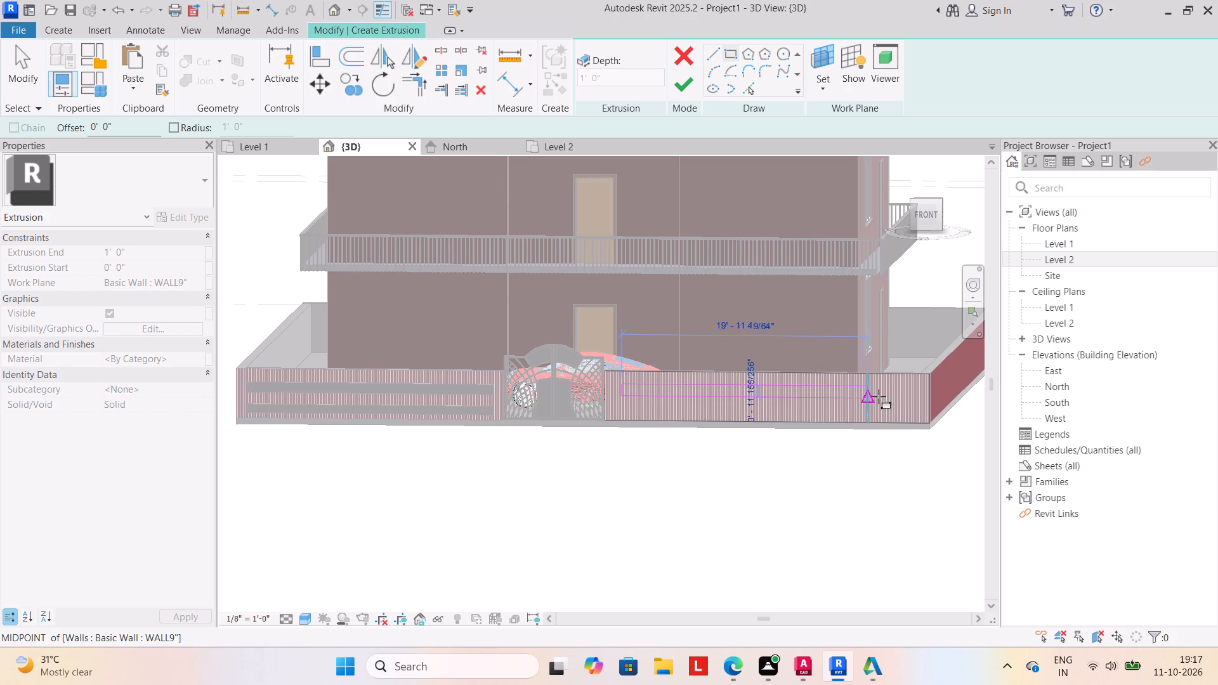
click(917, 401)
scroll(706, 427, up, 3)
key(Escape)
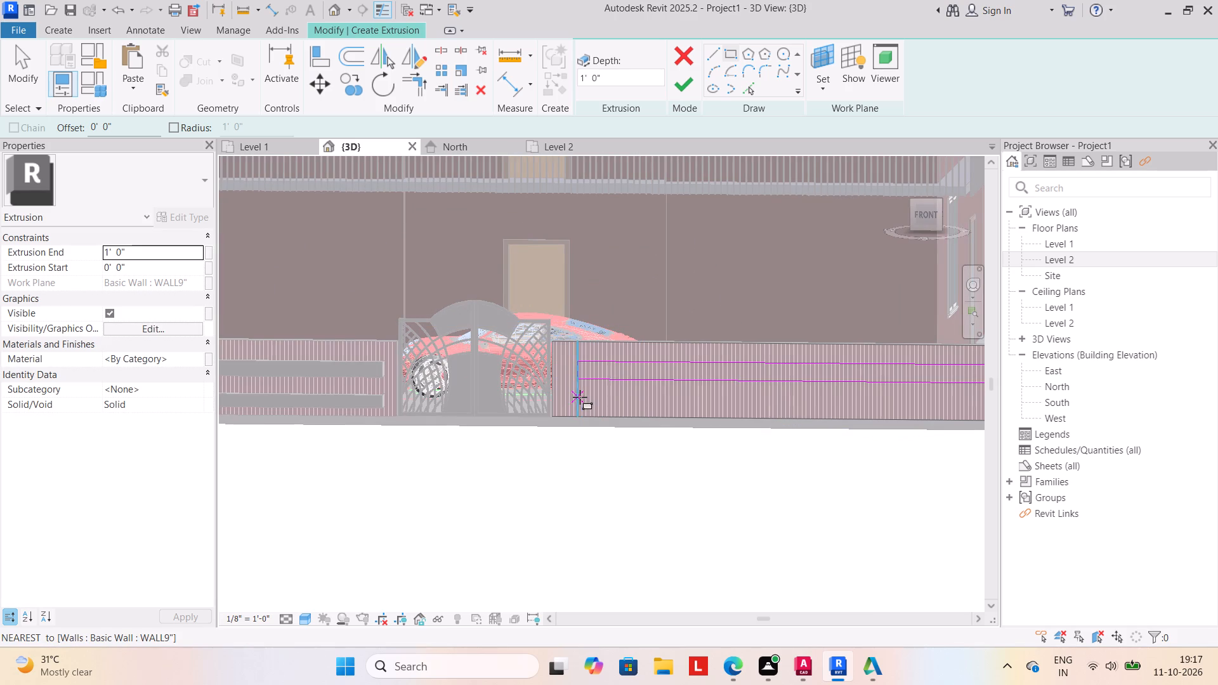
Sketch a second rectangle about 23' 9" long and 8" high below the first and complete the extrusion with a 1' depth.
click(580, 396)
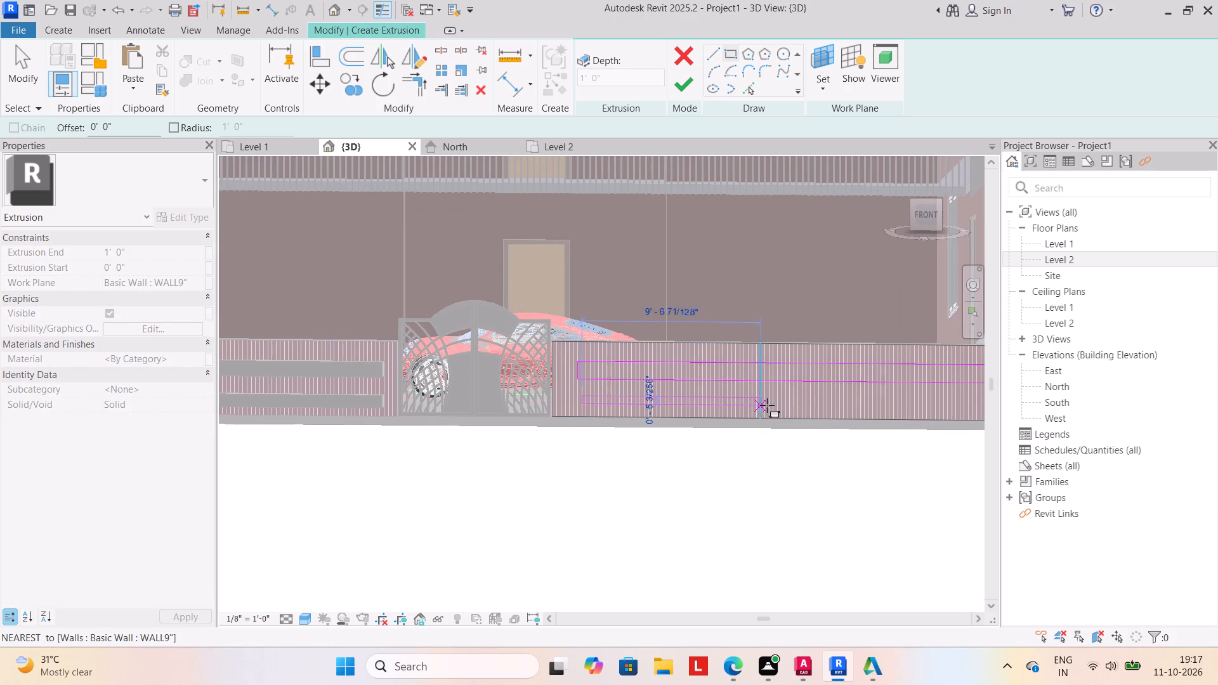
middle_drag(860, 408, 677, 362)
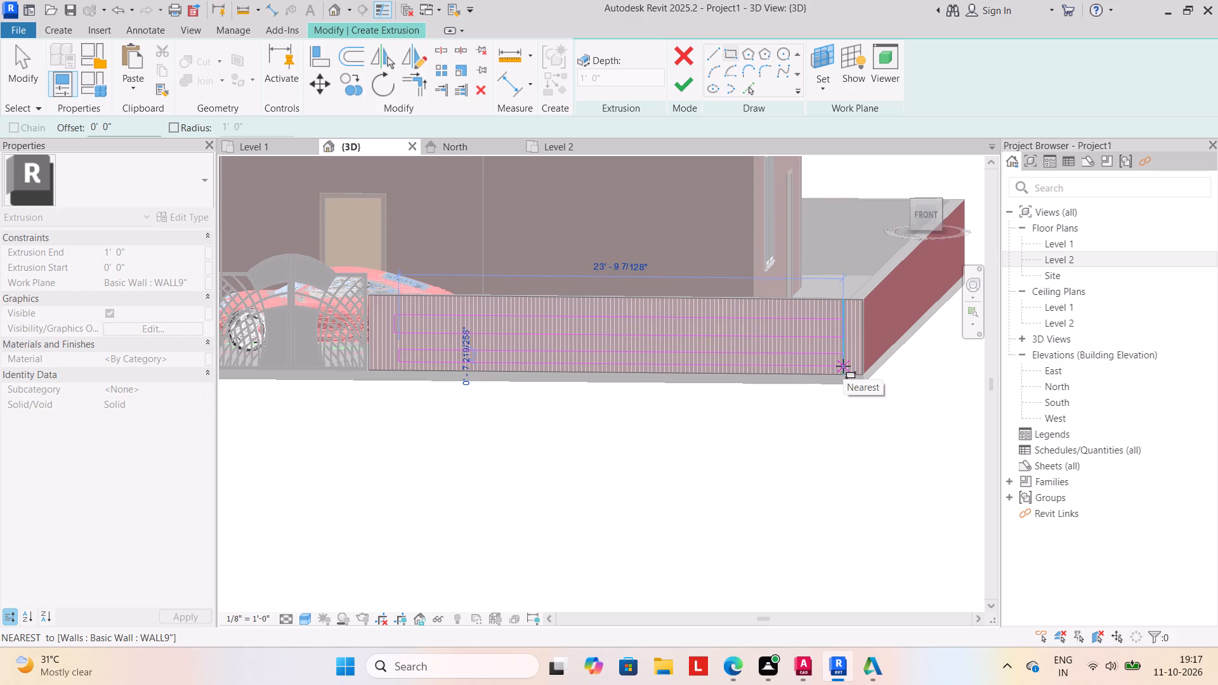
click(843, 366)
key(Escape)
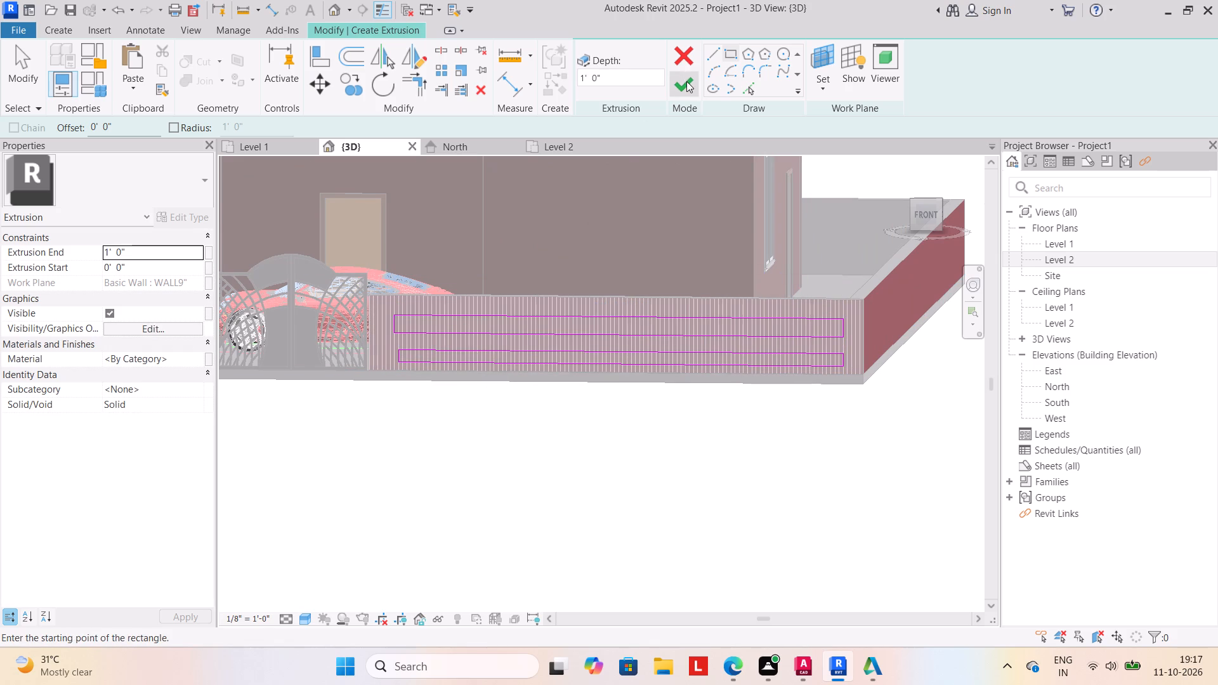
click(686, 81)
click(513, 459)
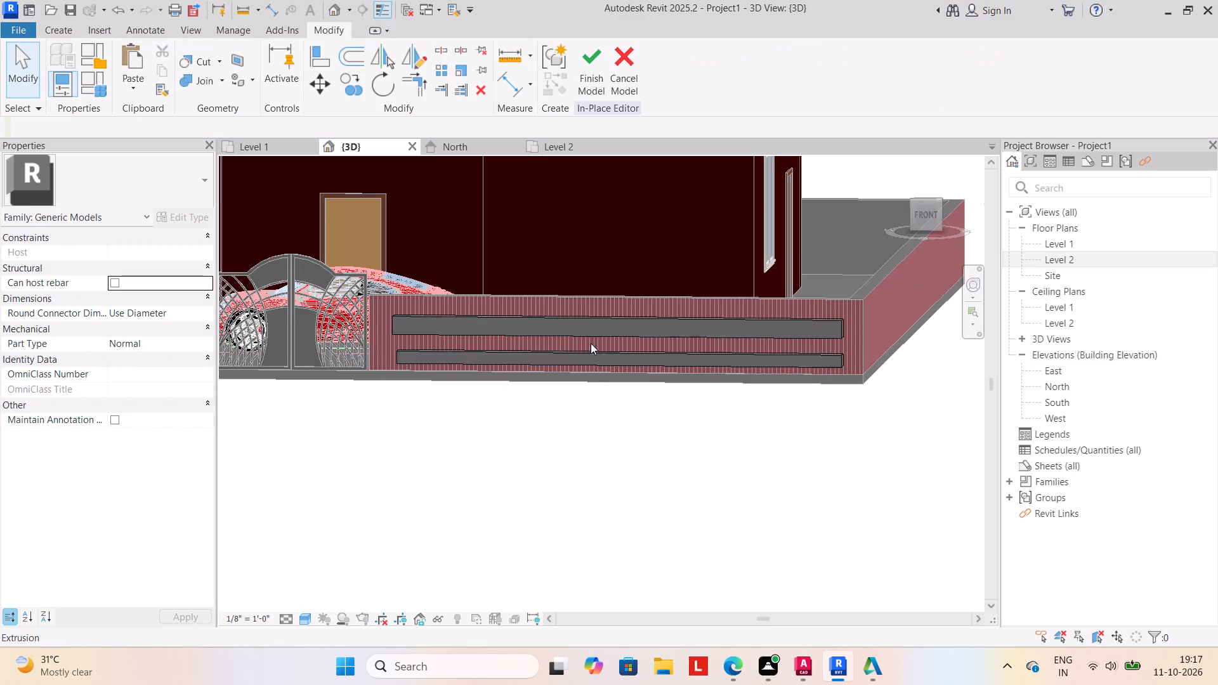
Reduce the upper bar's height by moving its bottom edge up, making it closer to the lower bar's height.
click(595, 331)
scroll(605, 337, up, 12)
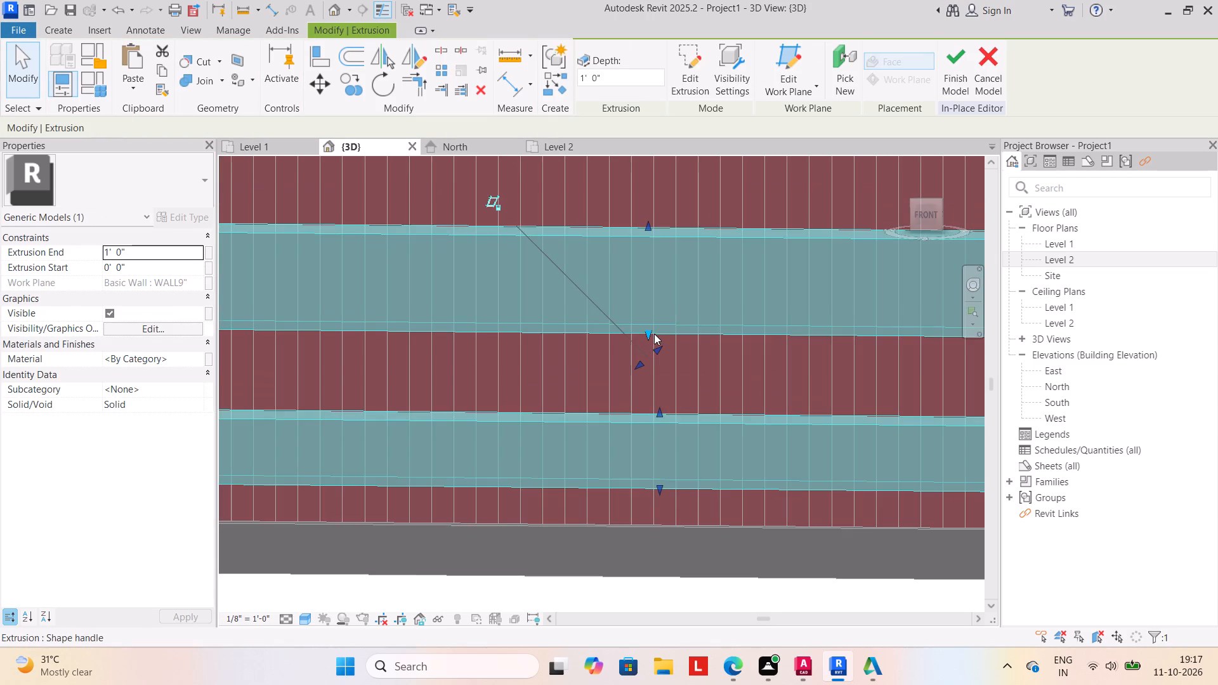
drag(648, 334, 648, 308)
Stretch the gate-side ends of the upper and lower bars toward the gate so they roughly line up.
scroll(655, 390, down, 5)
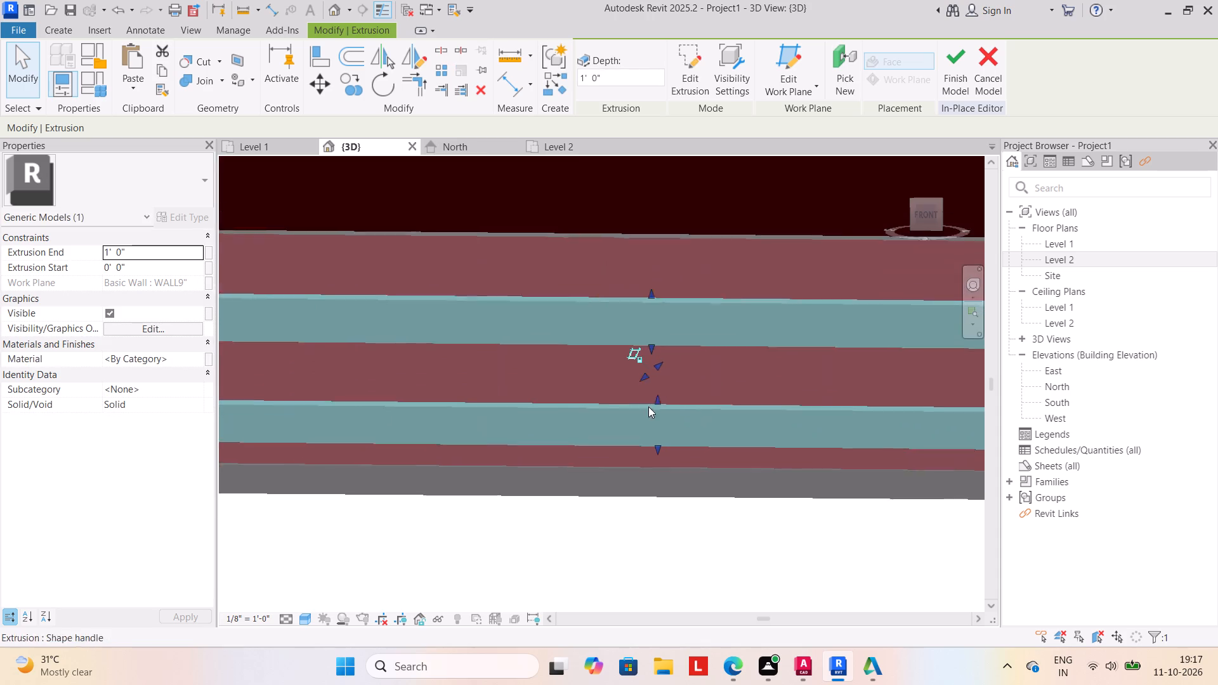
scroll(645, 441, down, 3)
scroll(598, 521, down, 3)
middle_drag(593, 520, 610, 473)
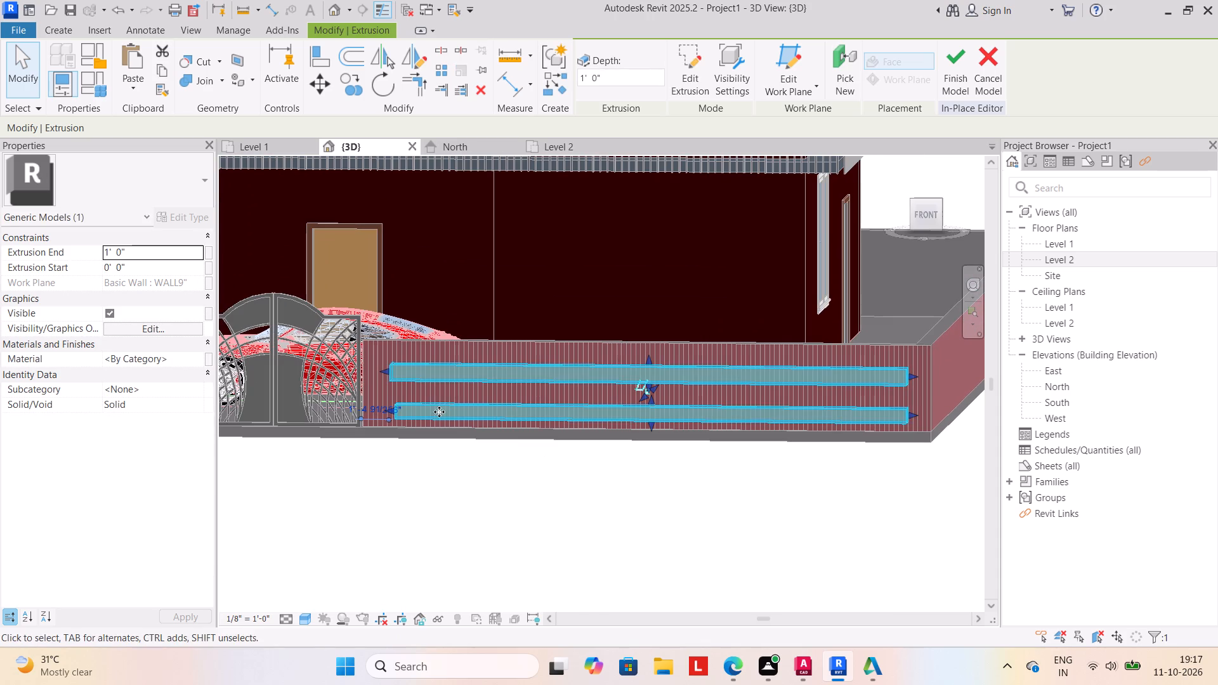
click(383, 372)
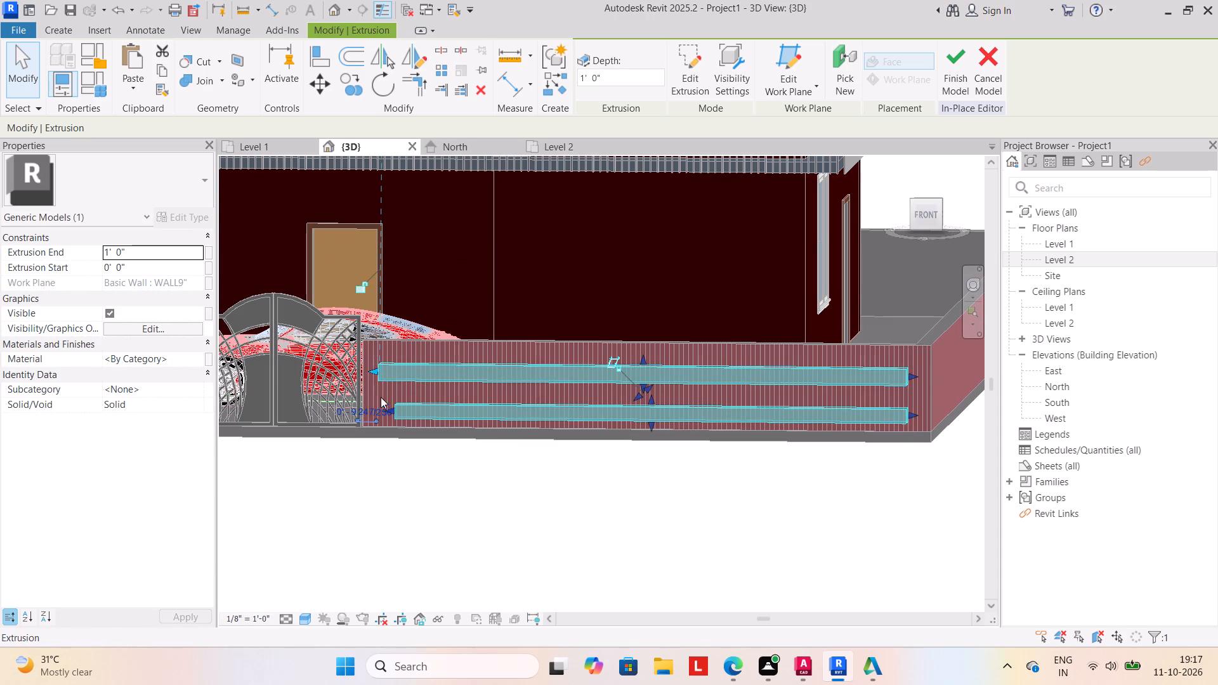
click(388, 408)
scroll(395, 414, up, 4)
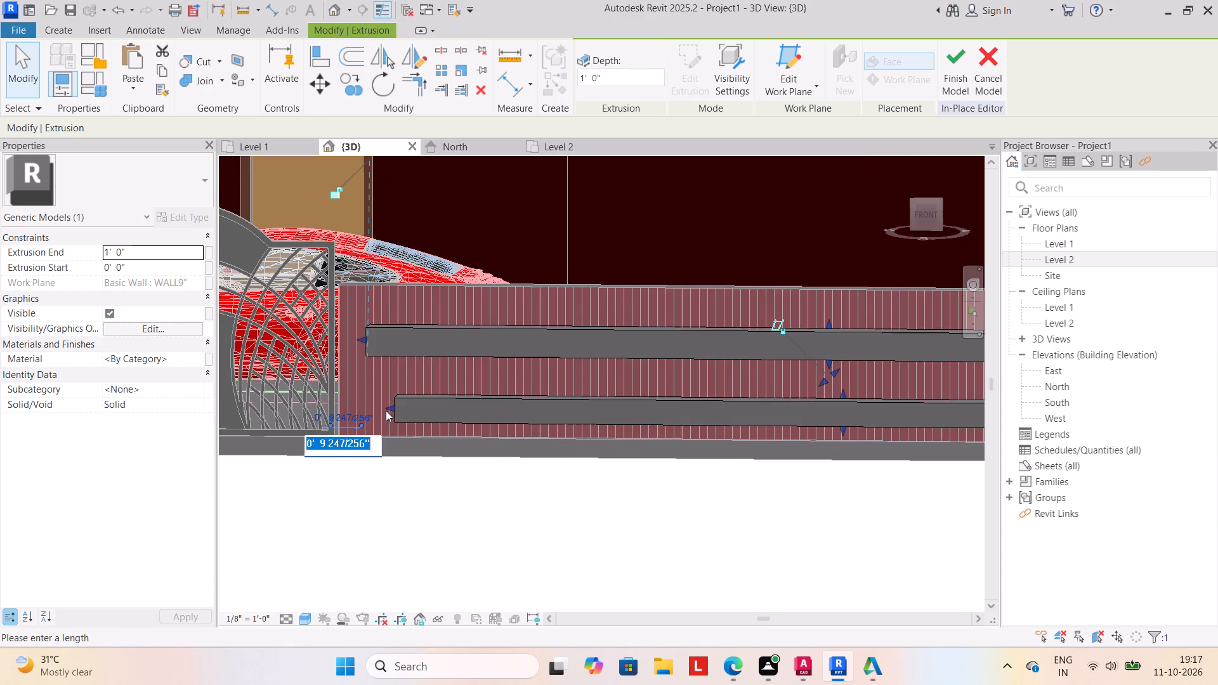
drag(392, 408, 376, 407)
drag(388, 405, 377, 405)
drag(374, 406, 367, 404)
scroll(376, 424, up, 4)
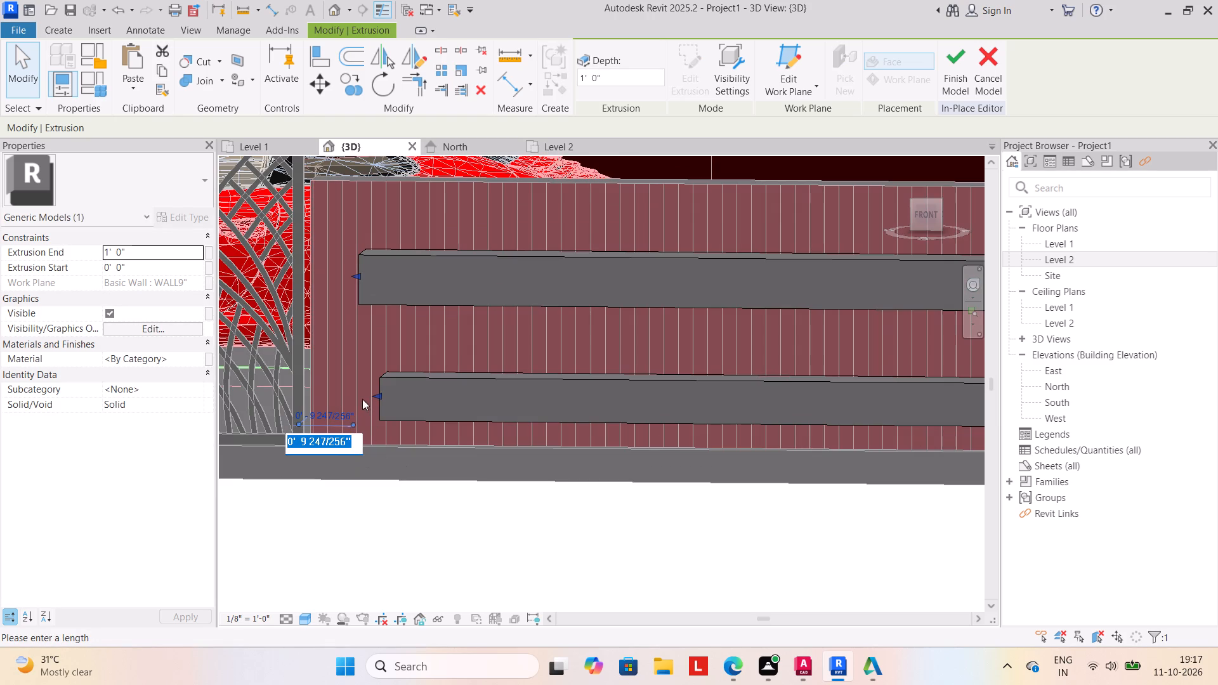
drag(375, 395, 366, 394)
drag(376, 395, 372, 395)
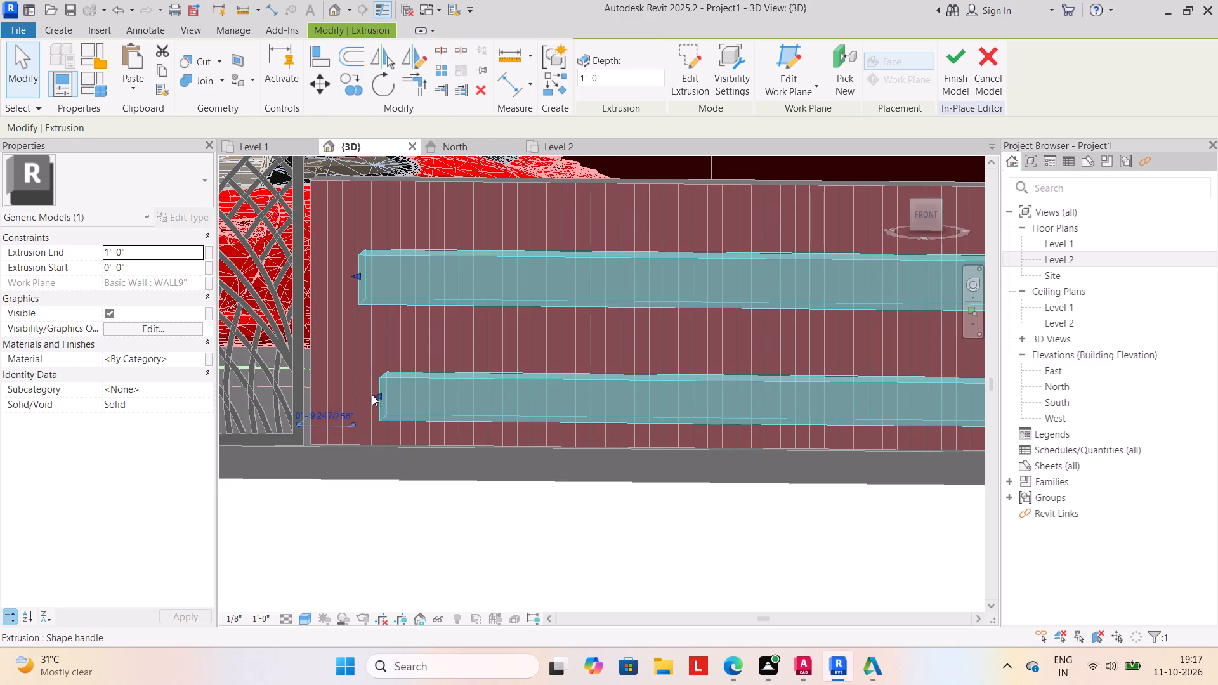
drag(372, 395, 358, 394)
Finish the in-place model of the two bars on this section of the front boundary wall.
scroll(385, 397, up, 4)
scroll(398, 426, down, 8)
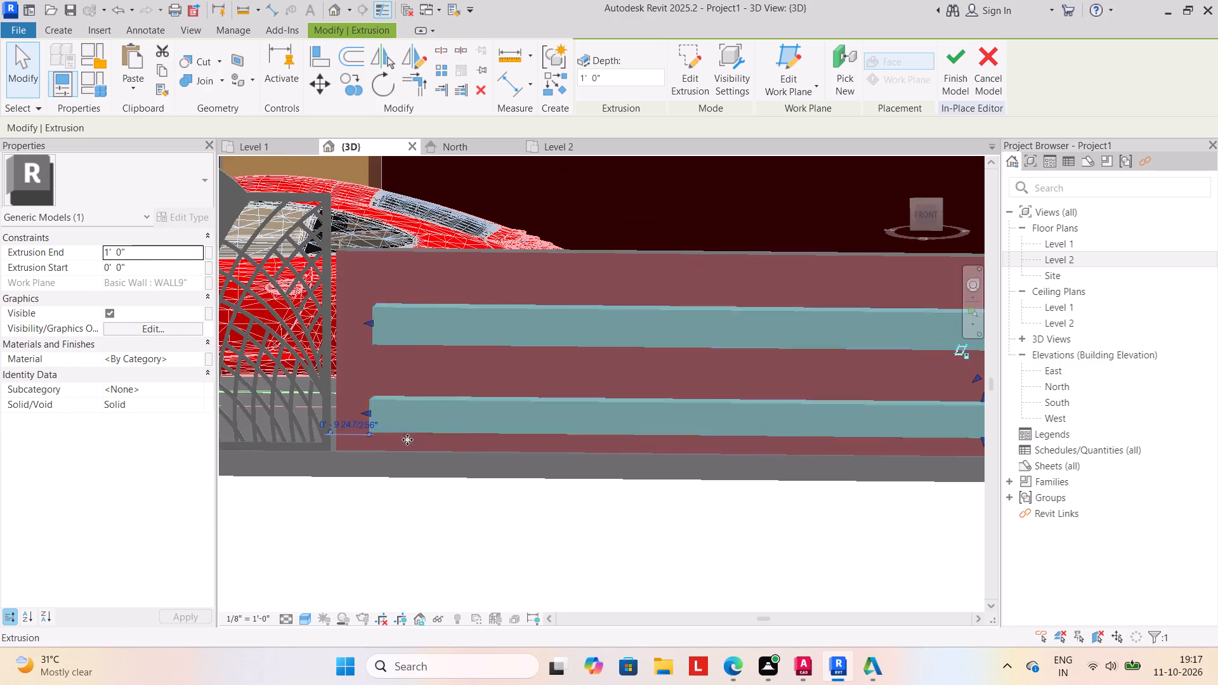
scroll(407, 440, down, 2)
scroll(525, 489, down, 6)
middle_drag(513, 483, 540, 444)
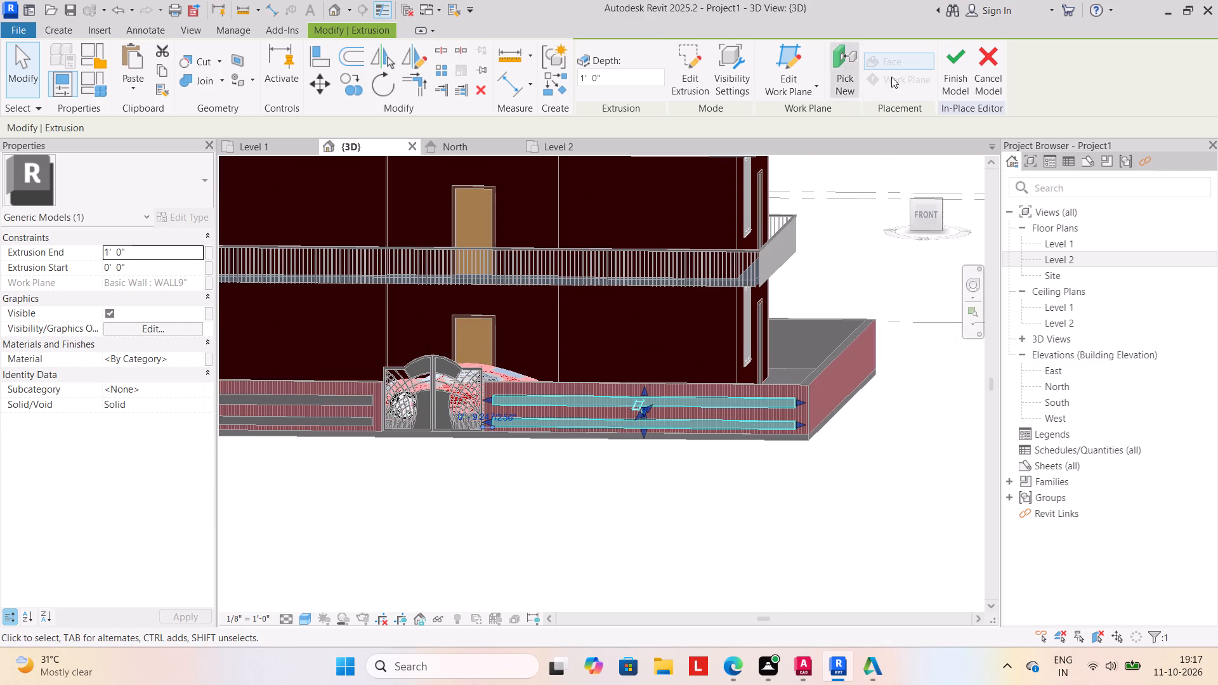
click(959, 75)
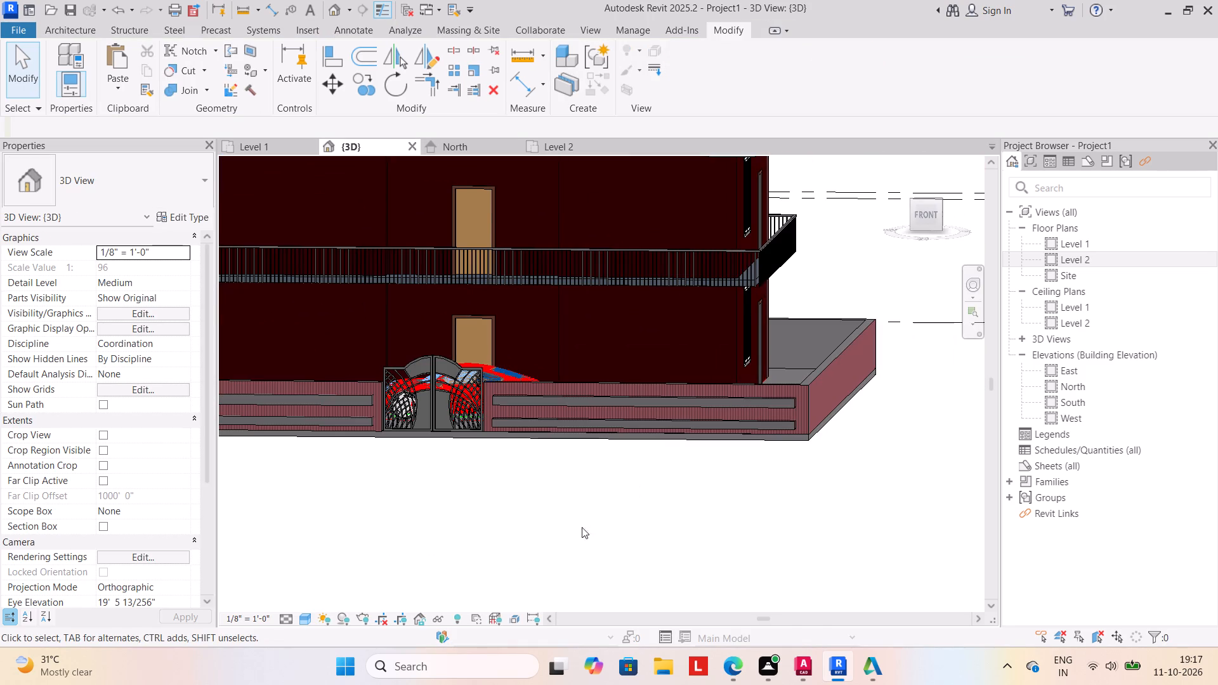
click(573, 518)
Edit the in-place bars left of the gate on the front boundary wall and paint them with the Parking Stripe material.
shift+middle_drag(550, 530, 574, 487)
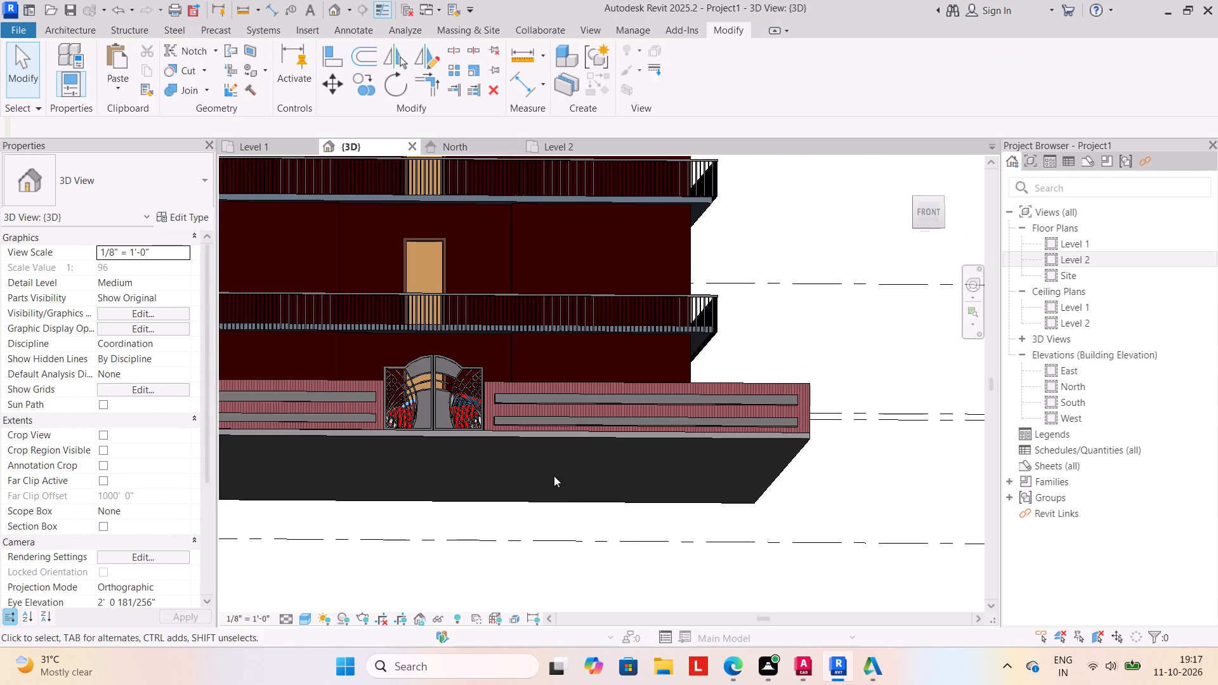
shift+middle_drag(544, 490, 550, 529)
scroll(522, 465, down, 2)
middle_drag(522, 465, 600, 459)
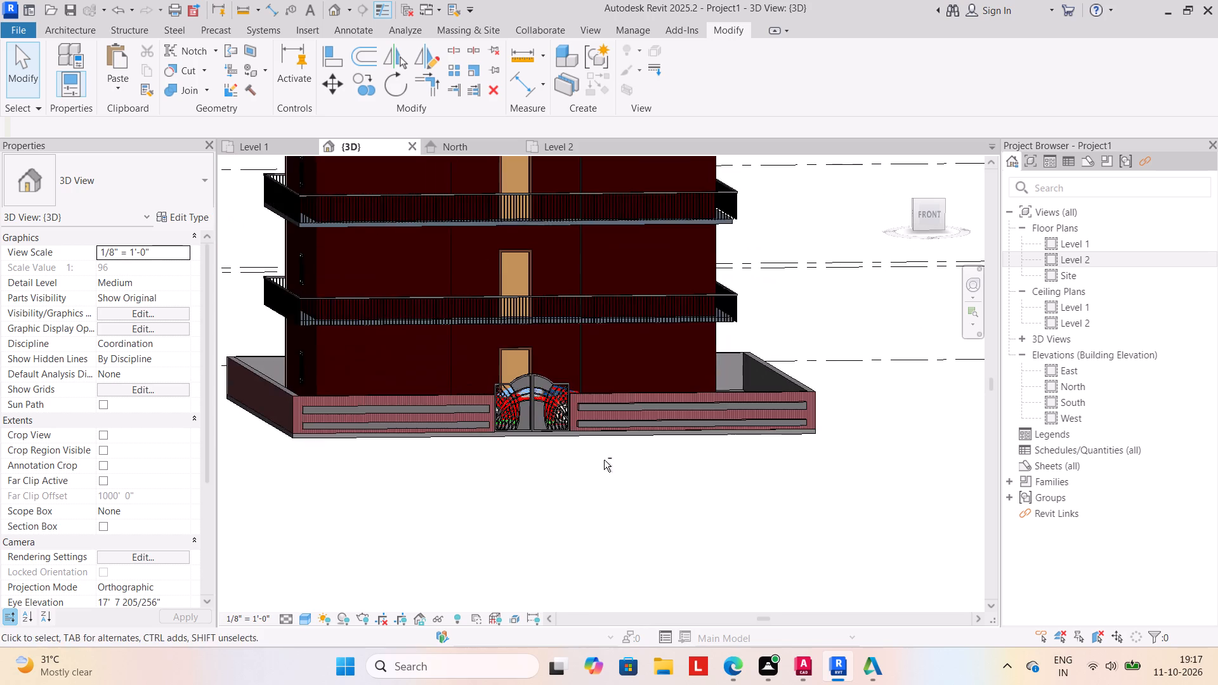
shift+middle_drag(606, 462, 604, 474)
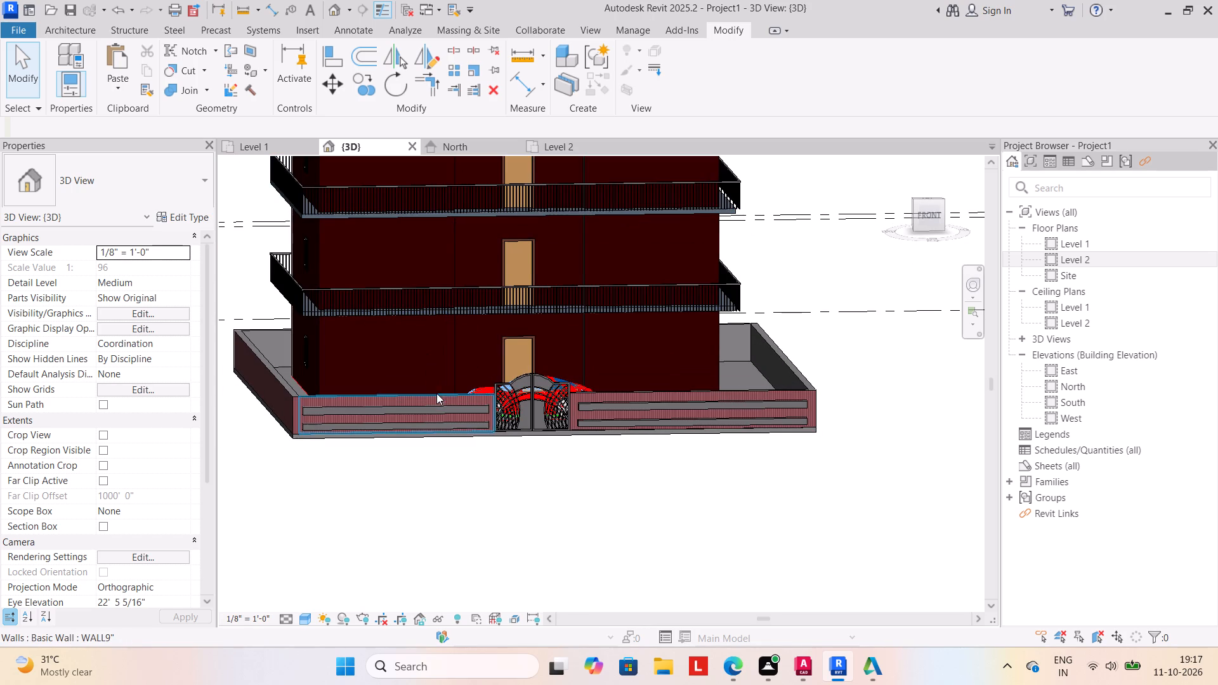
click(438, 408)
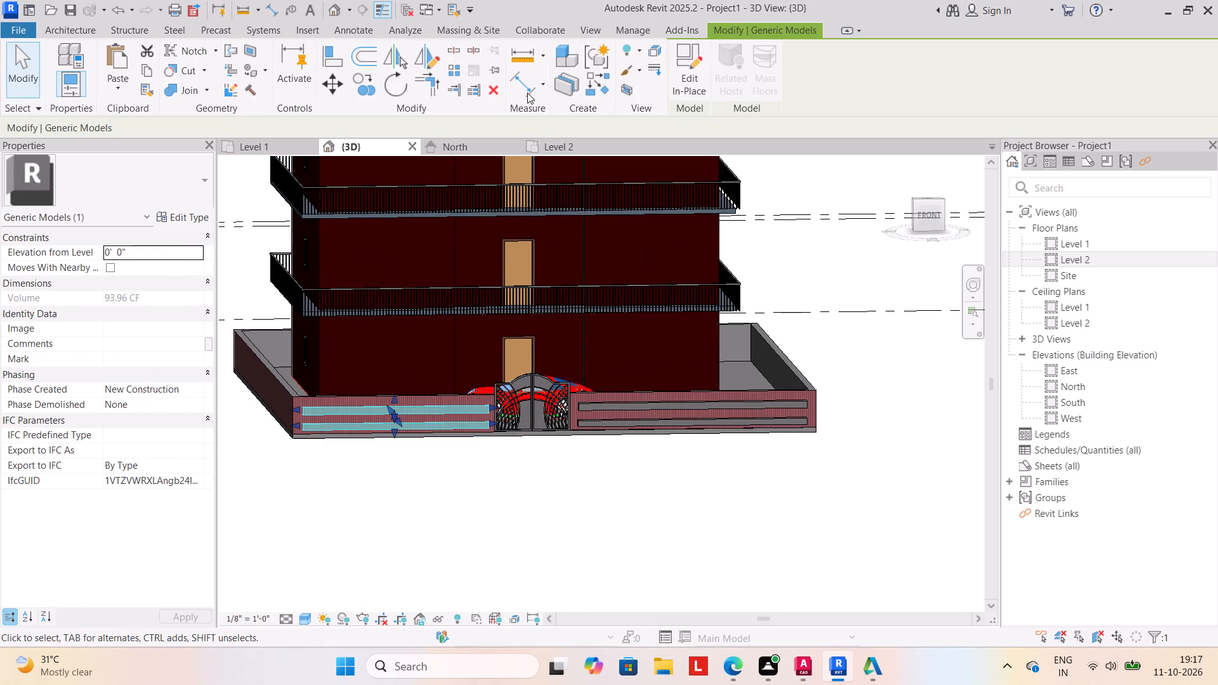
click(686, 84)
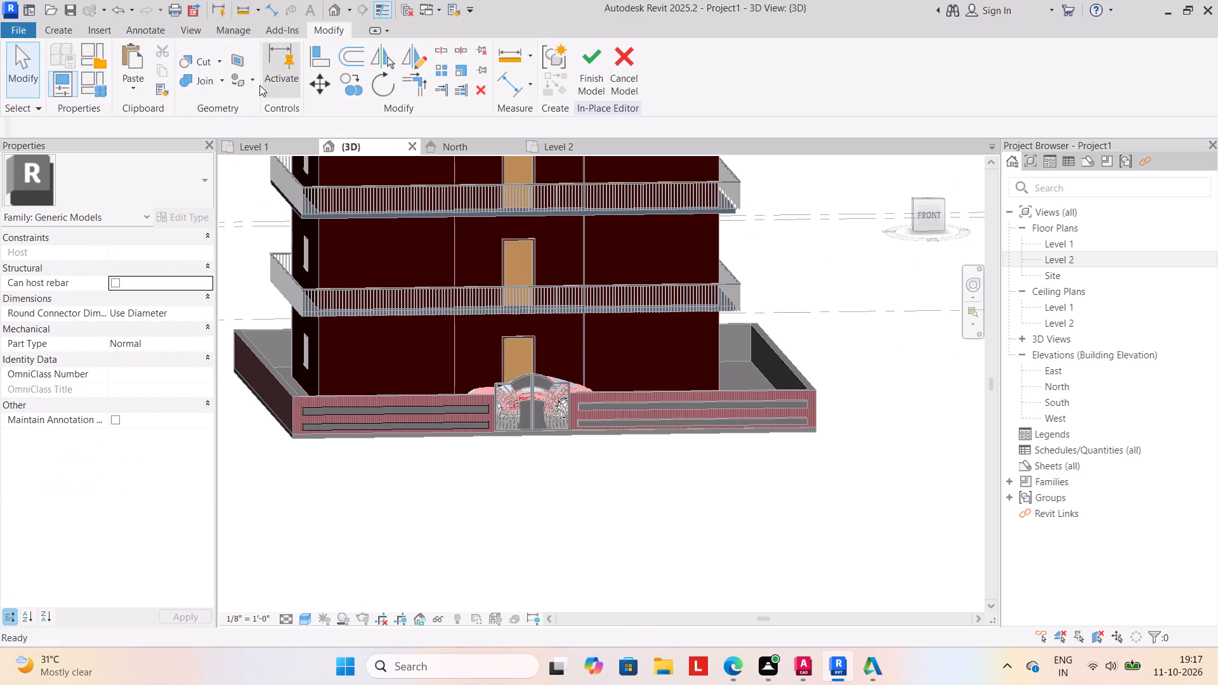
click(253, 81)
click(265, 100)
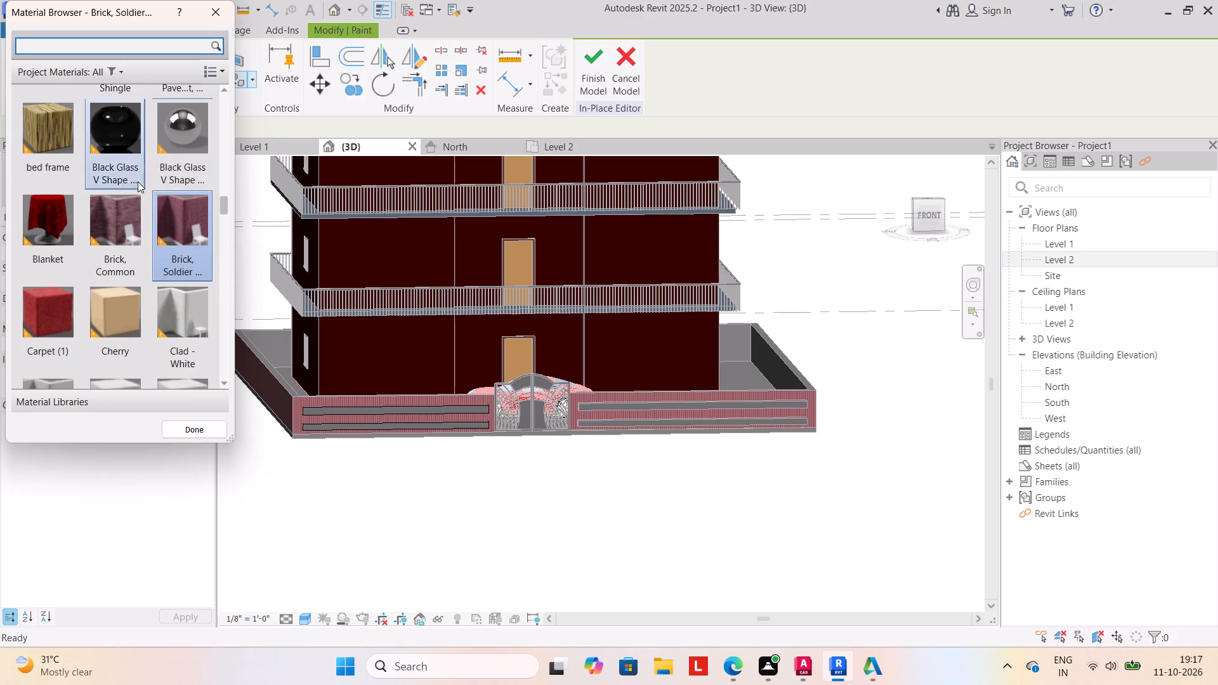
scroll(136, 212, down, 5)
click(117, 209)
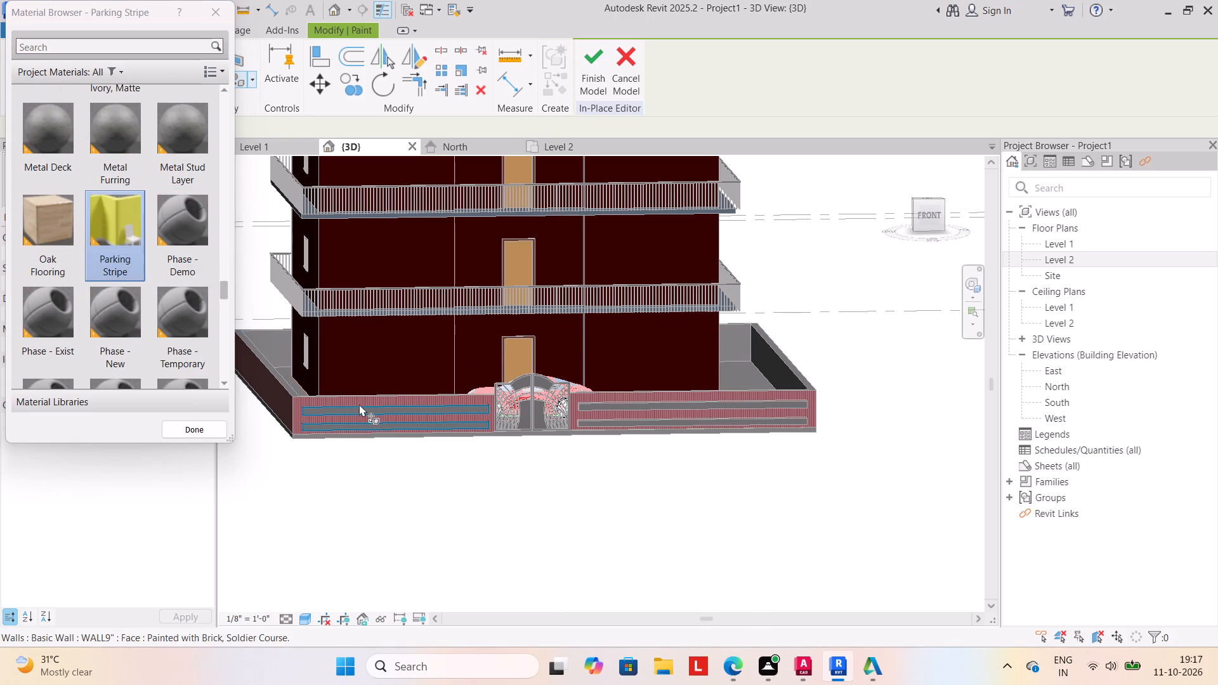
click(359, 404)
click(593, 53)
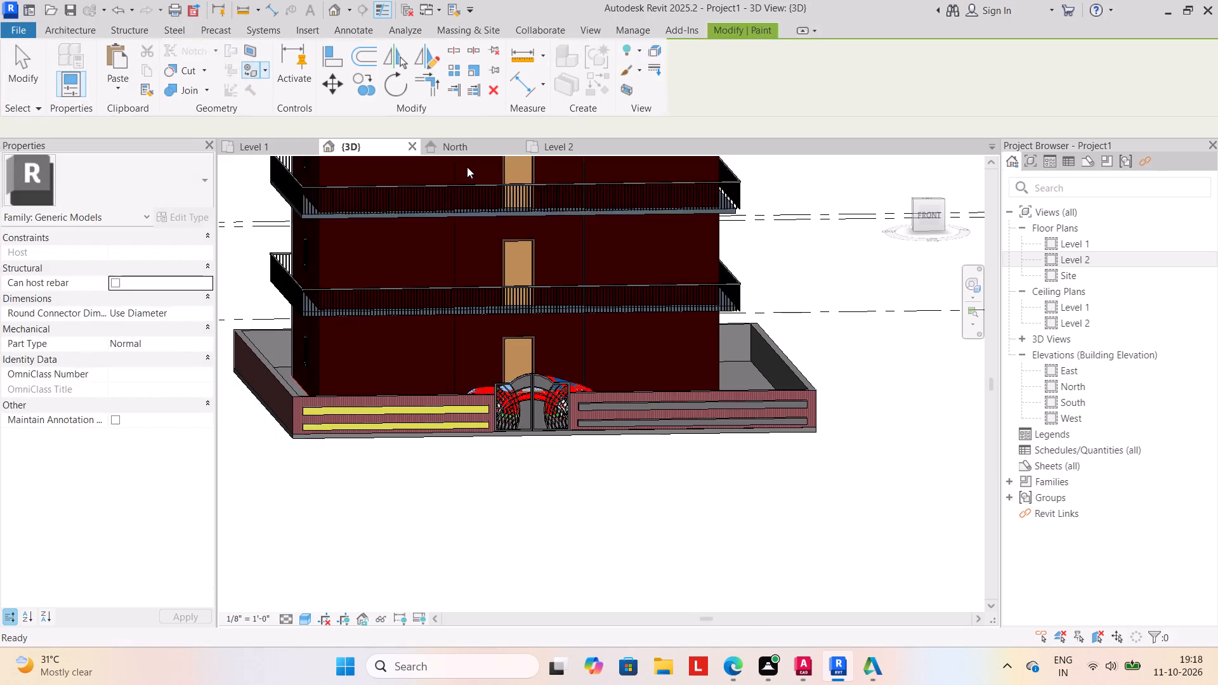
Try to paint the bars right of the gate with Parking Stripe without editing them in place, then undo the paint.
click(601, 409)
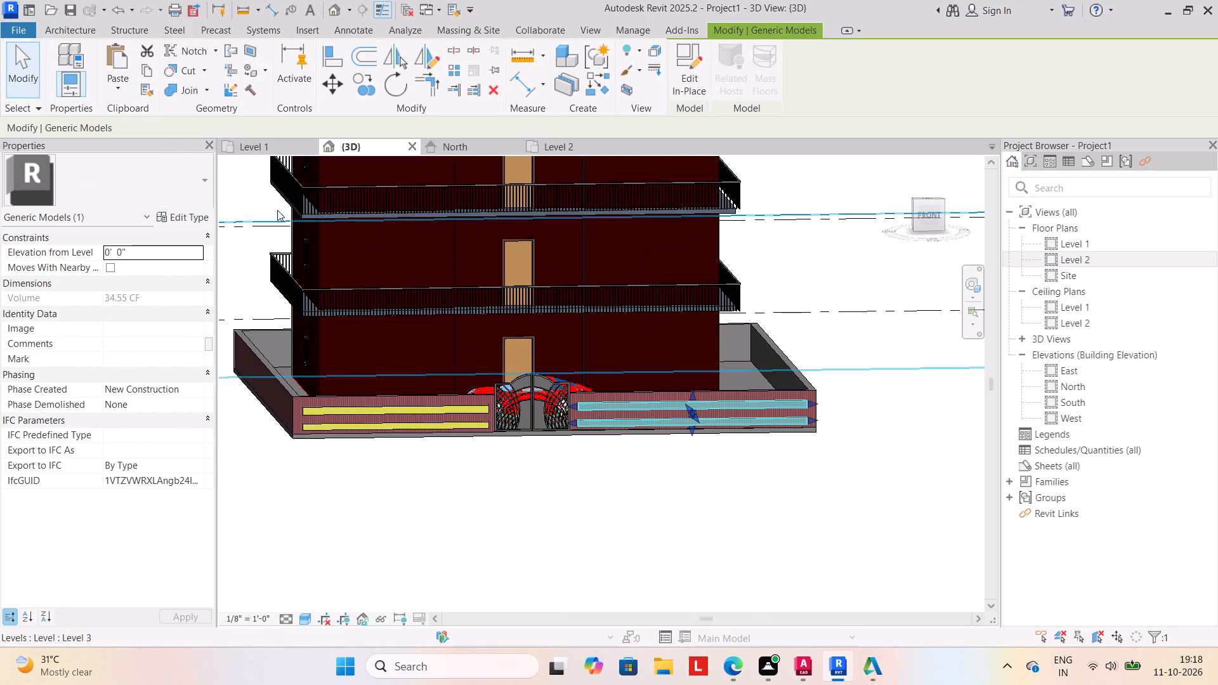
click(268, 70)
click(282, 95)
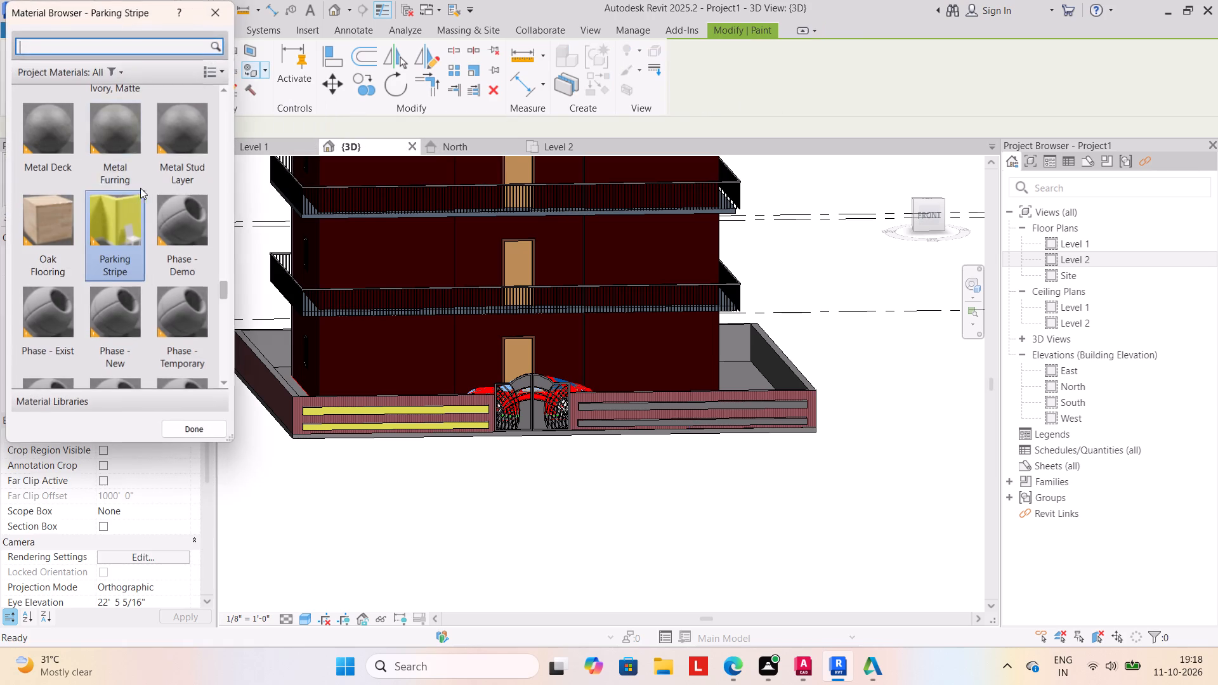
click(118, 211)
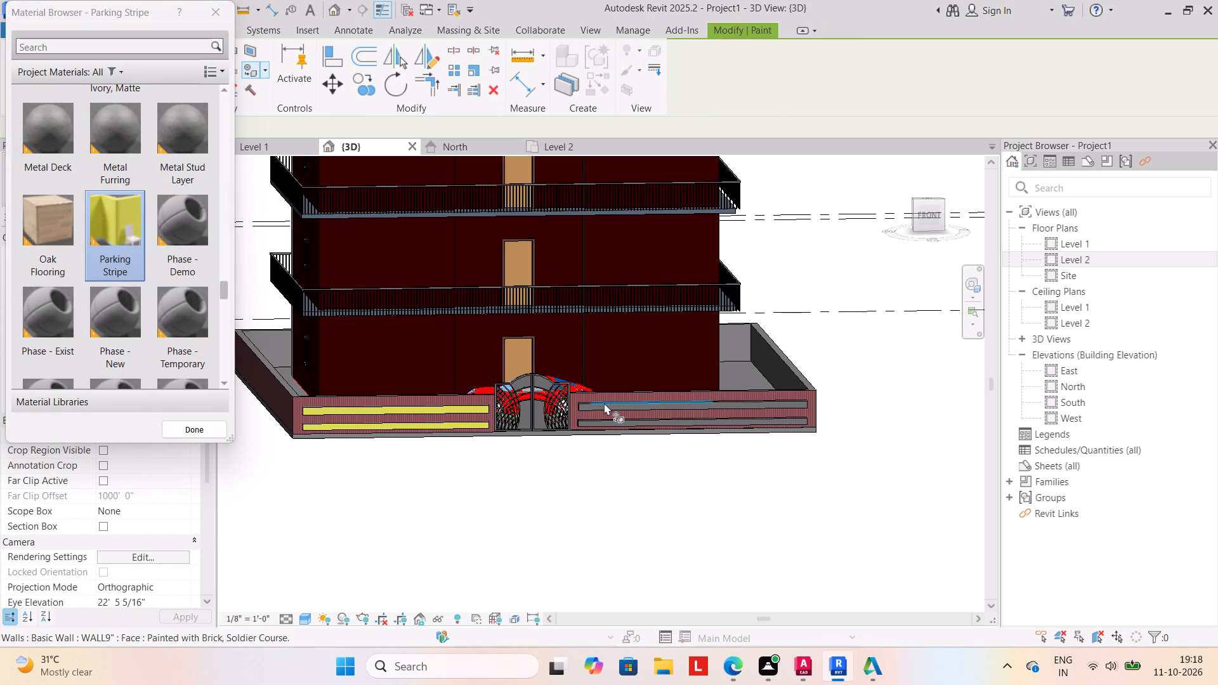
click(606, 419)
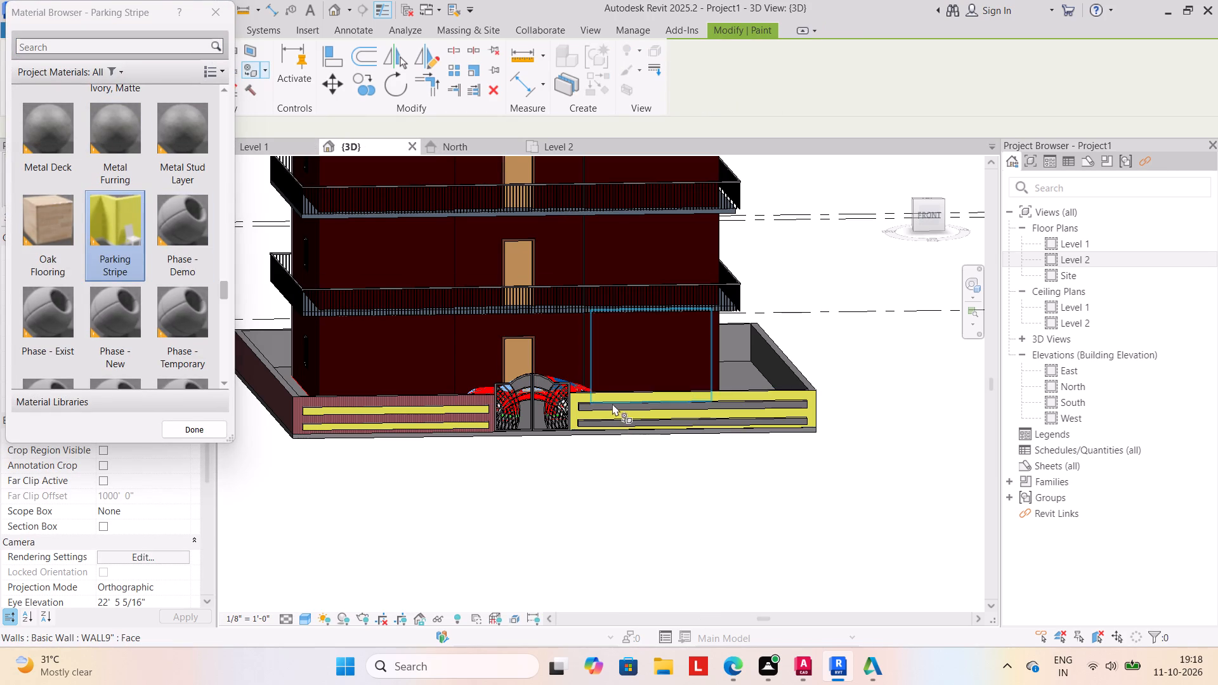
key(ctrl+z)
Edit the in-place bars right of the gate and paint them with the Parking Stripe material, finishing the model.
middle_drag(600, 464, 567, 467)
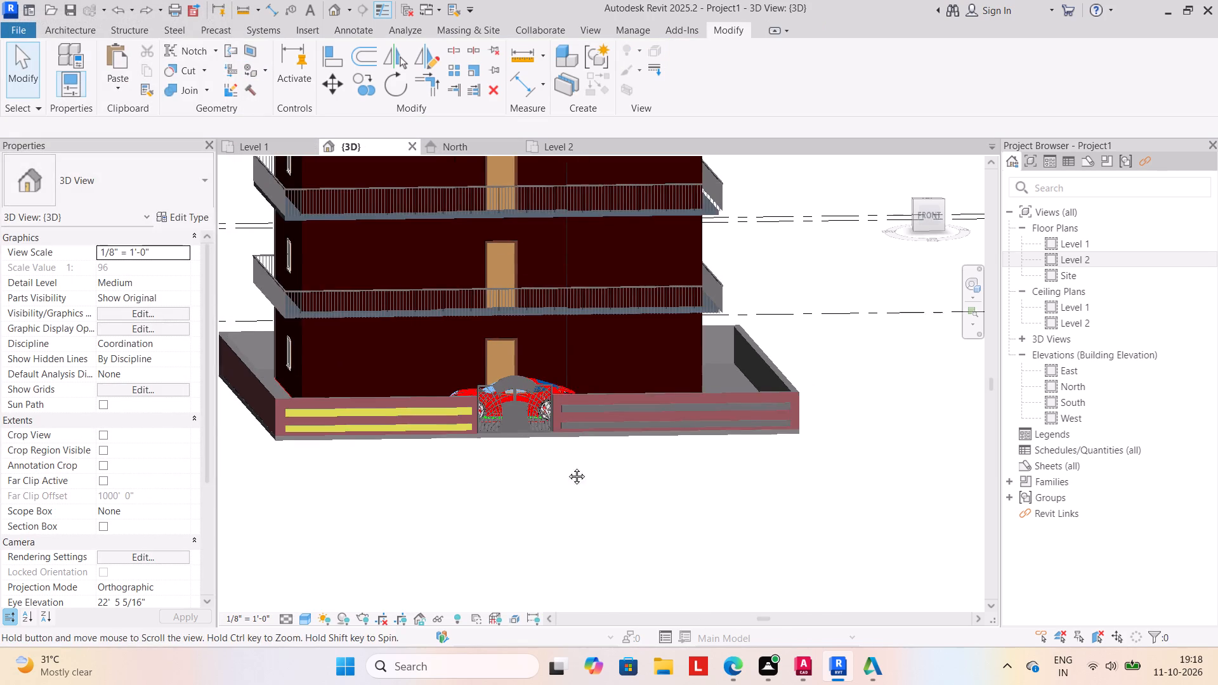
middle_drag(567, 467, 539, 468)
scroll(596, 408, up, 4)
click(598, 407)
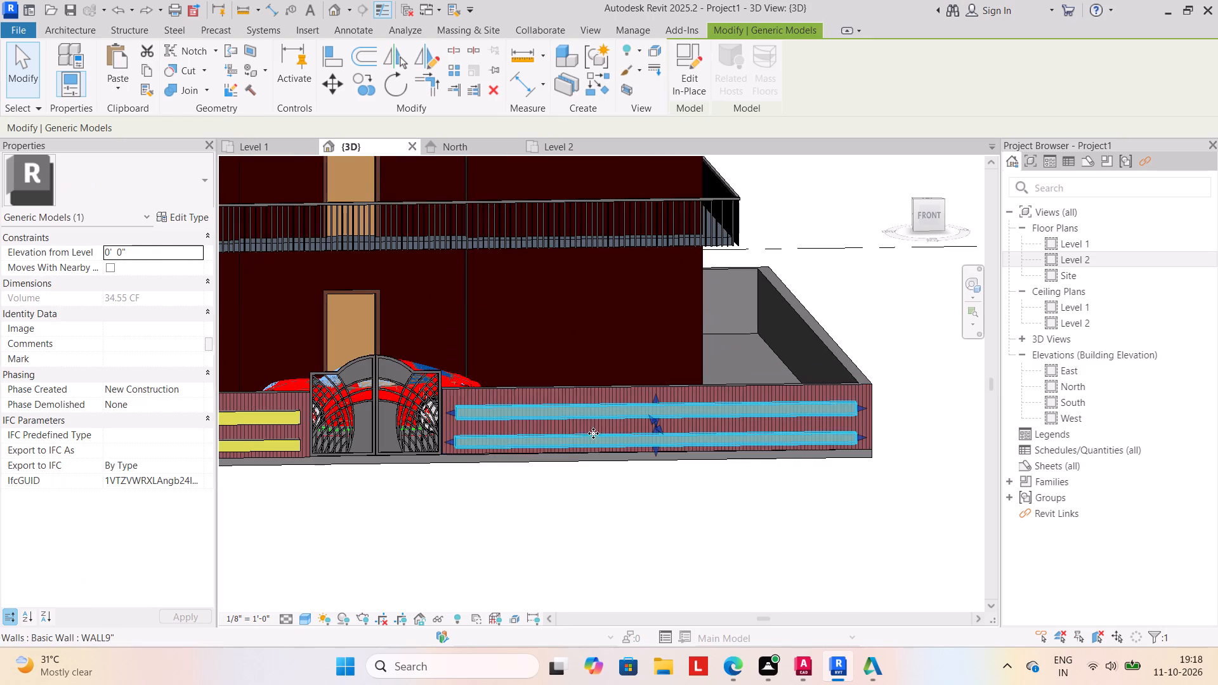
click(686, 79)
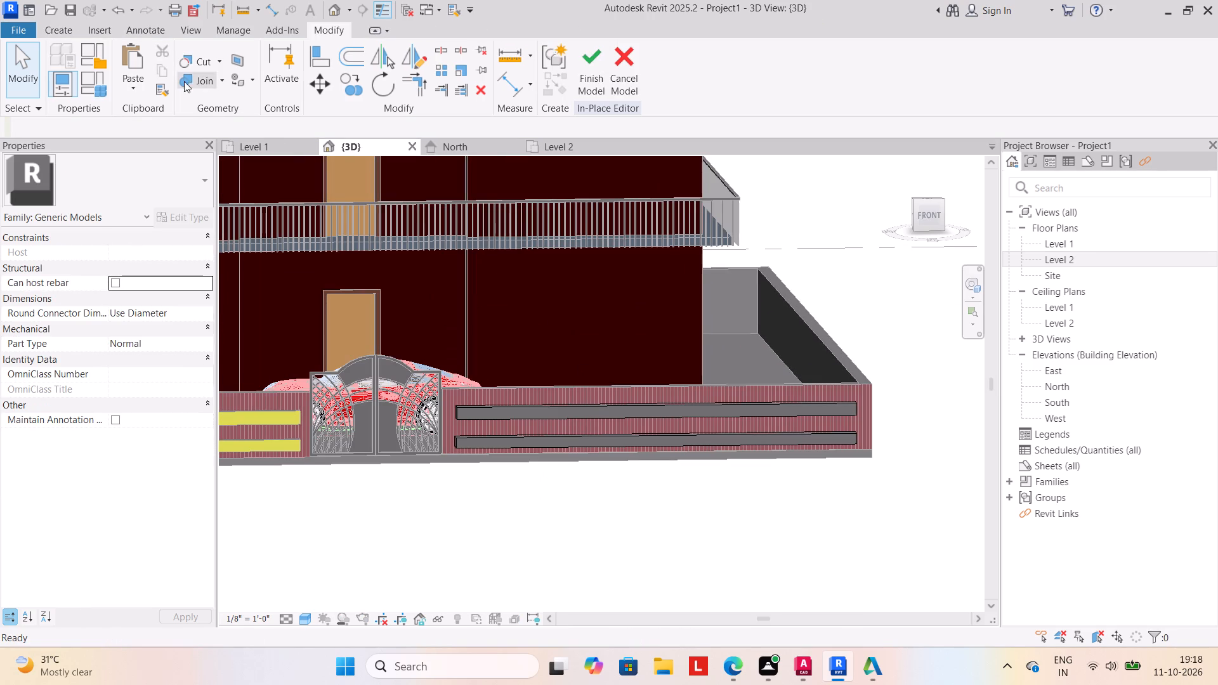
click(252, 80)
click(262, 99)
click(114, 221)
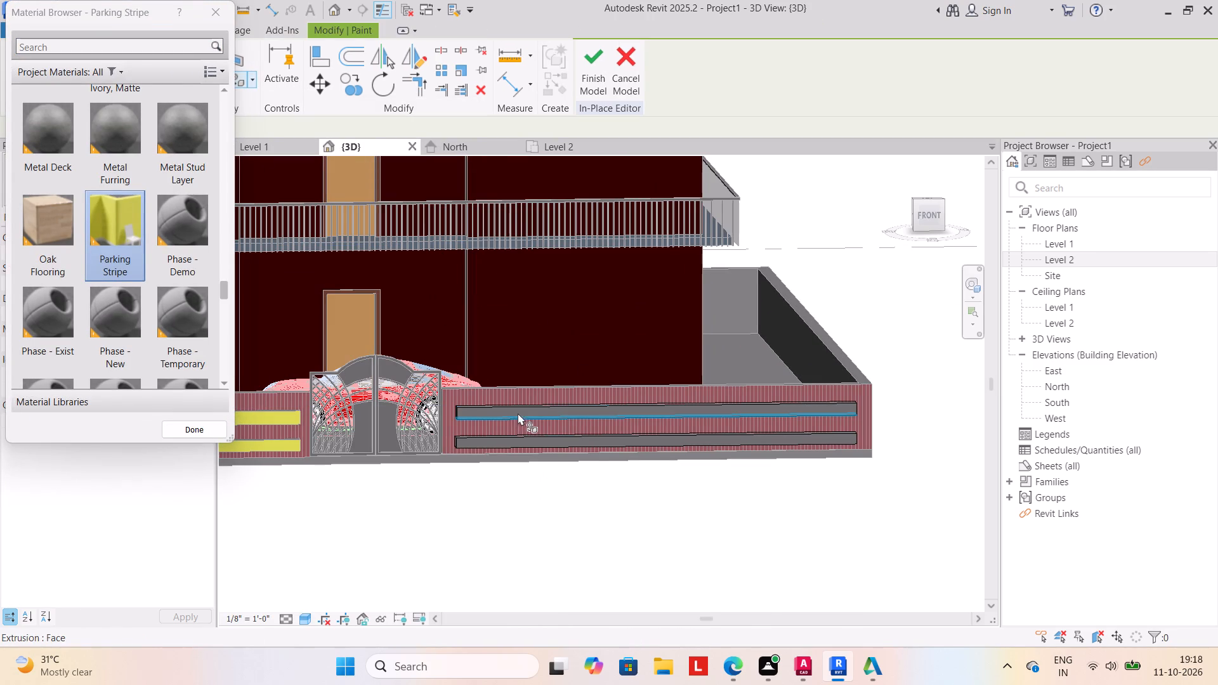
click(520, 412)
click(591, 66)
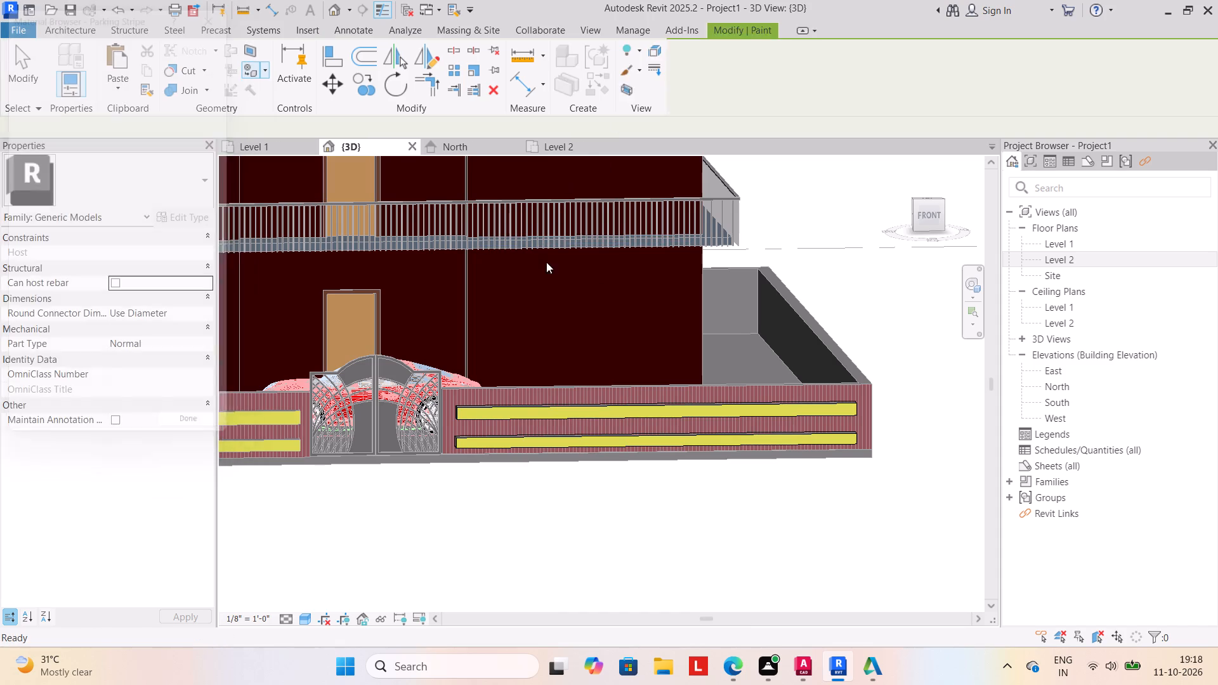
Start a new in-place model in the Generic Models category, keeping the default name.
scroll(531, 499, down, 6)
middle_drag(514, 514, 525, 499)
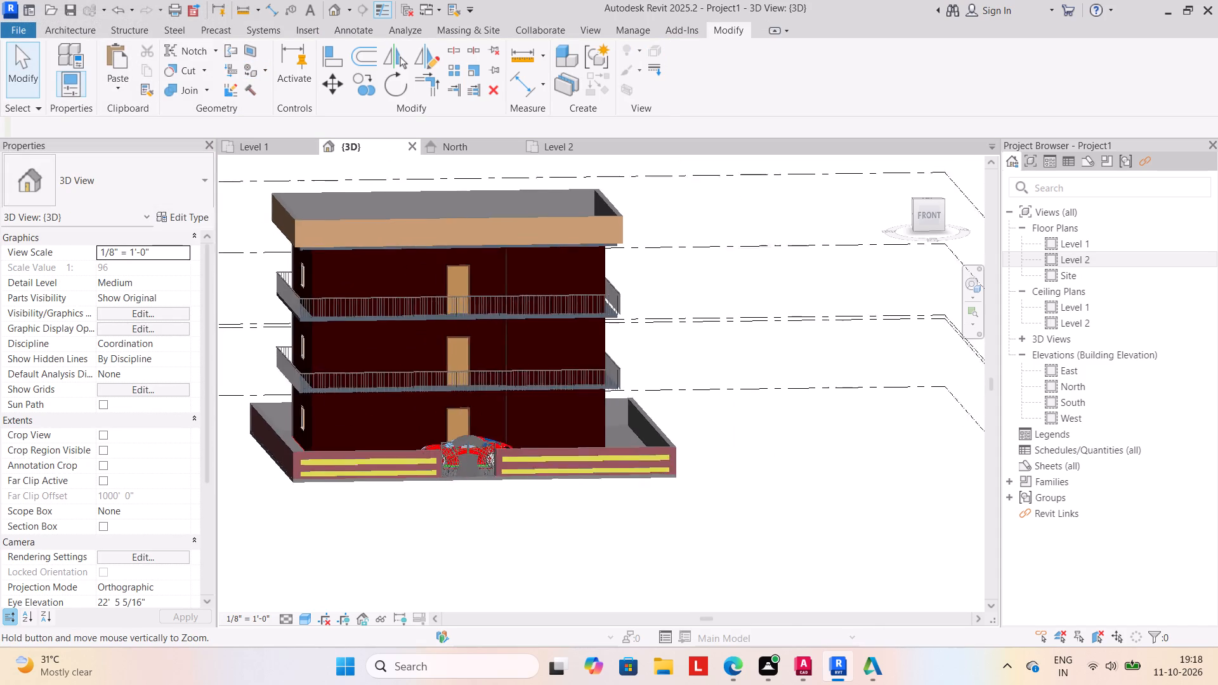
middle_drag(525, 499, 551, 488)
middle_drag(464, 506, 544, 502)
shift+middle_click(556, 526)
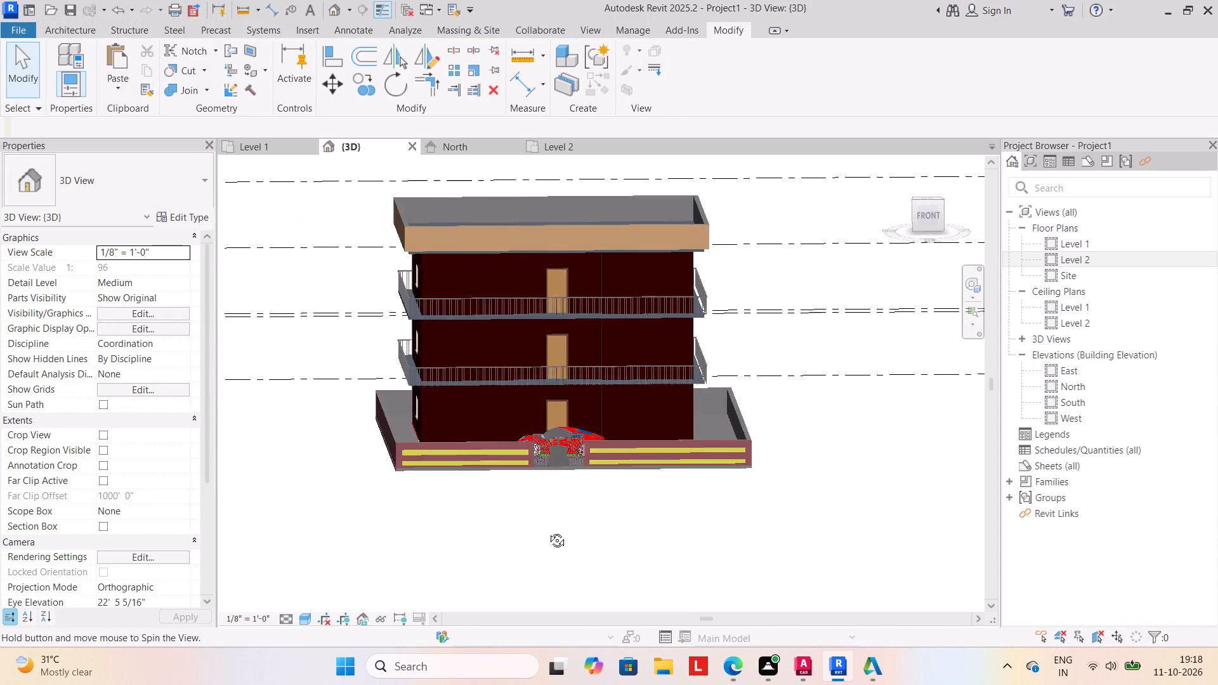
scroll(549, 504, up, 1)
middle_drag(476, 188, 485, 239)
click(53, 24)
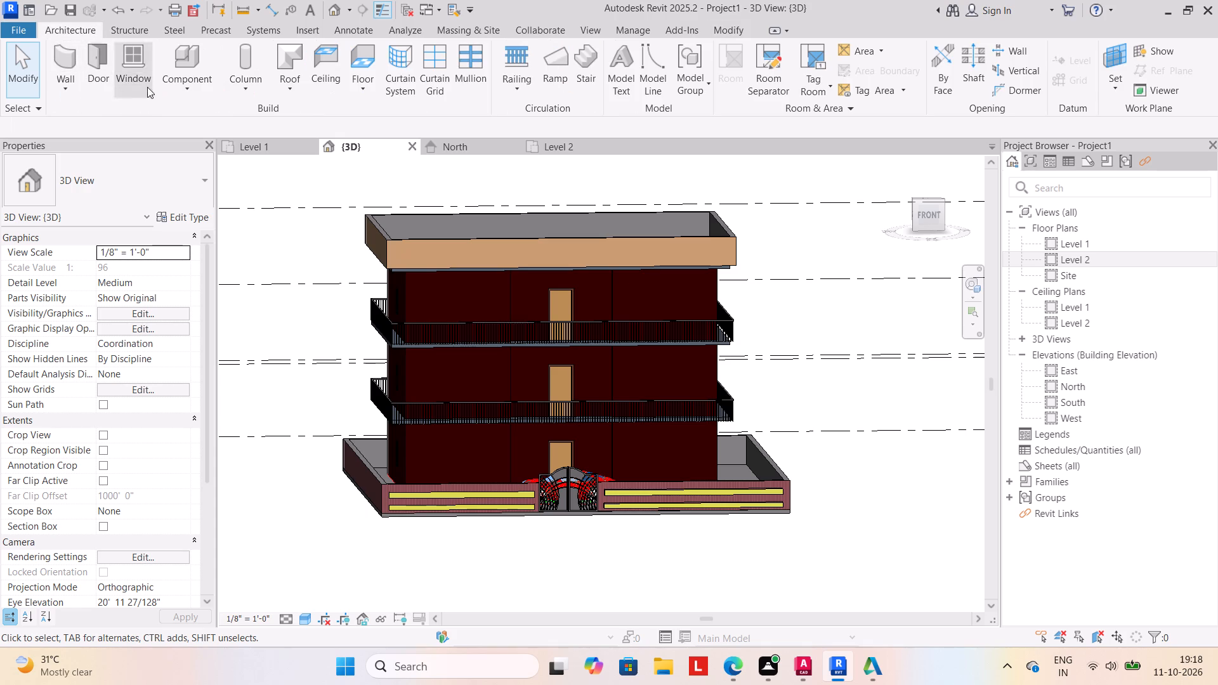
drag(184, 89, 192, 98)
click(226, 152)
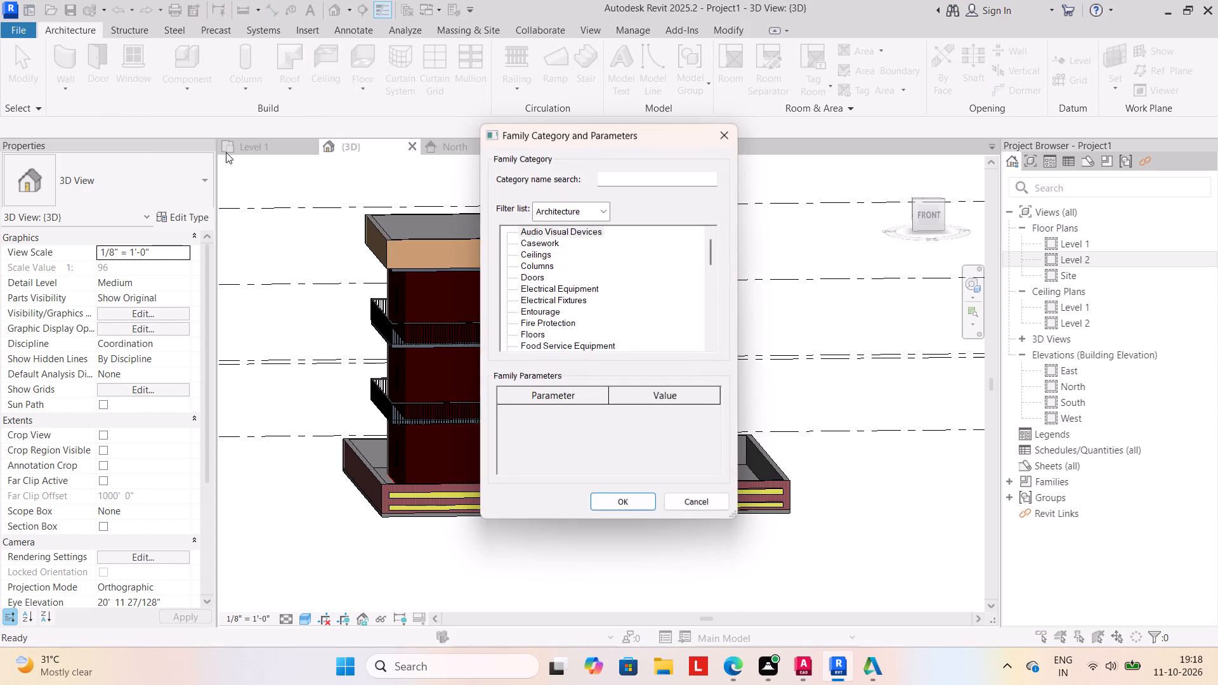
scroll(553, 310, down, 6)
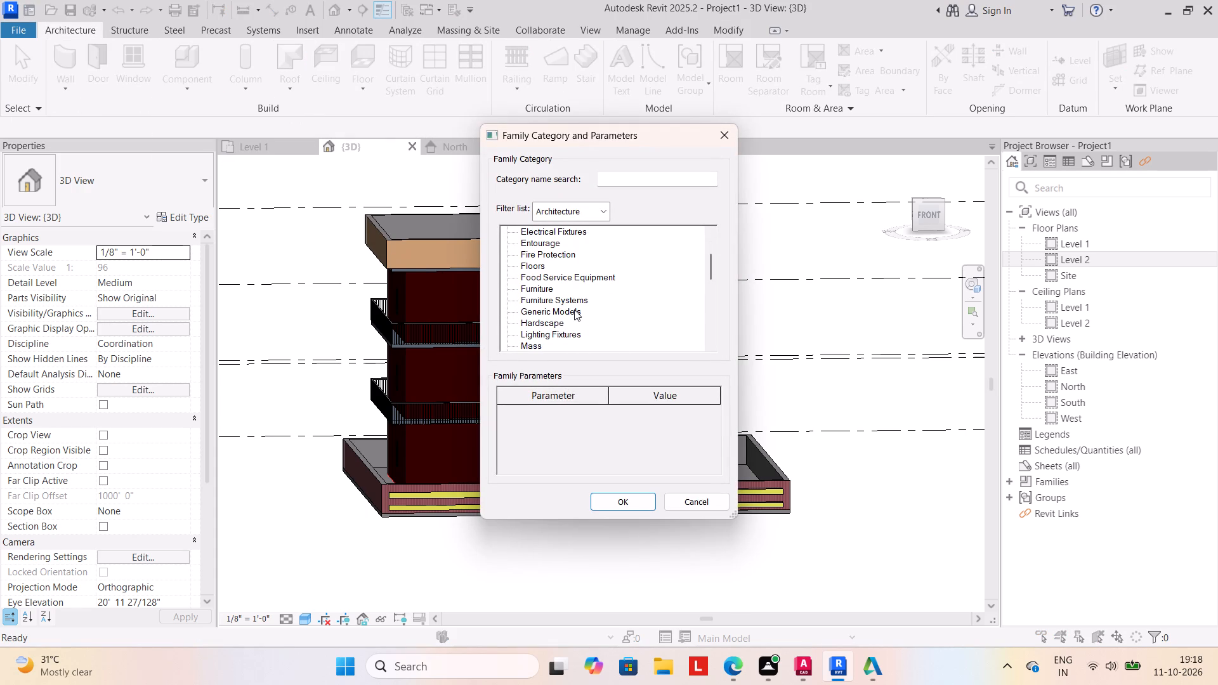
click(574, 310)
click(626, 501)
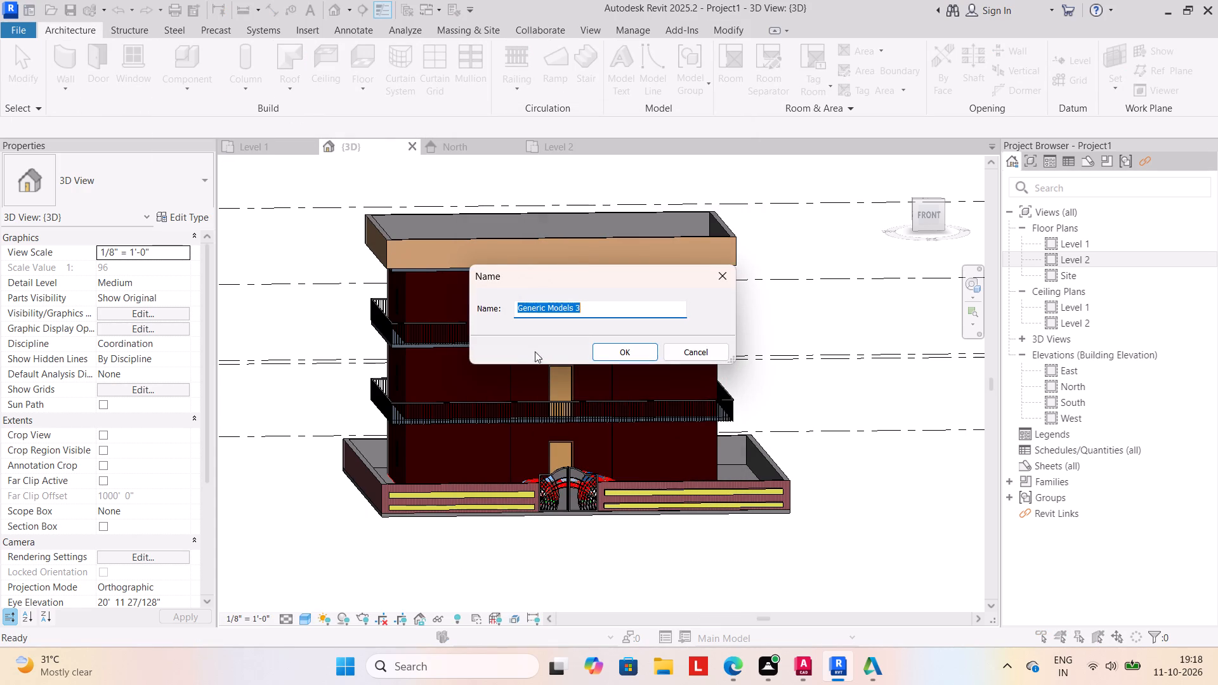
click(601, 352)
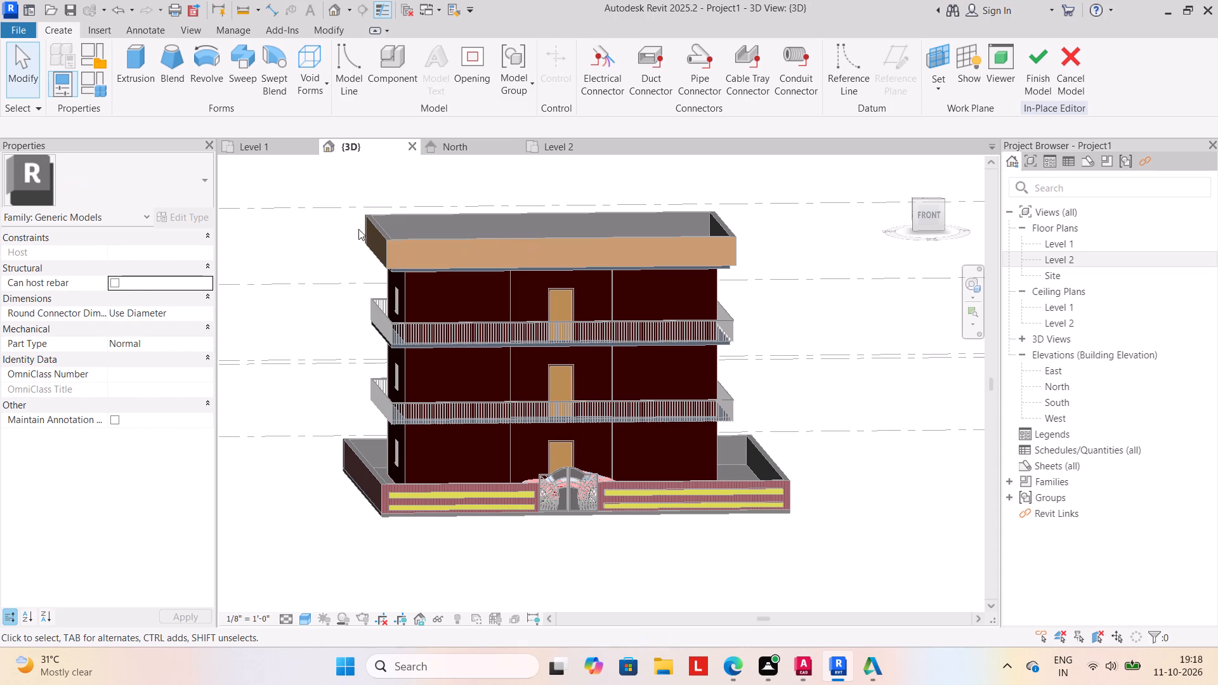
Extrude a circle of about 1' 6" radius on the parapet's front face above the doors, with a 1' depth.
click(130, 70)
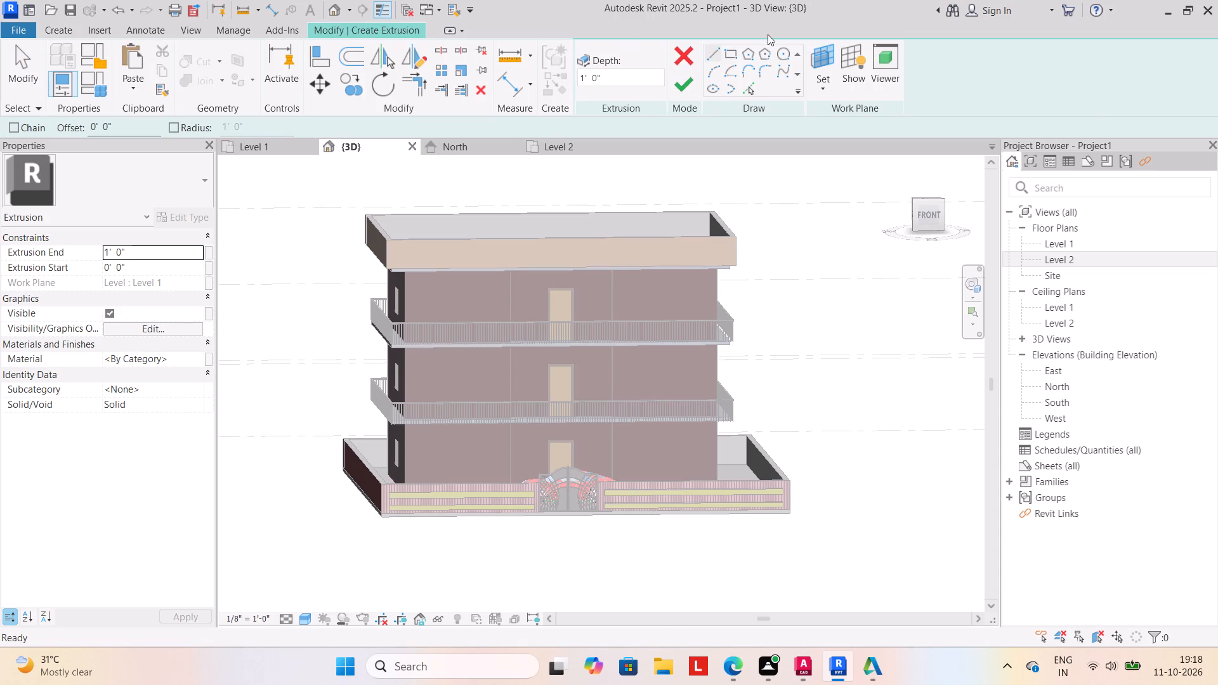
click(816, 89)
click(844, 151)
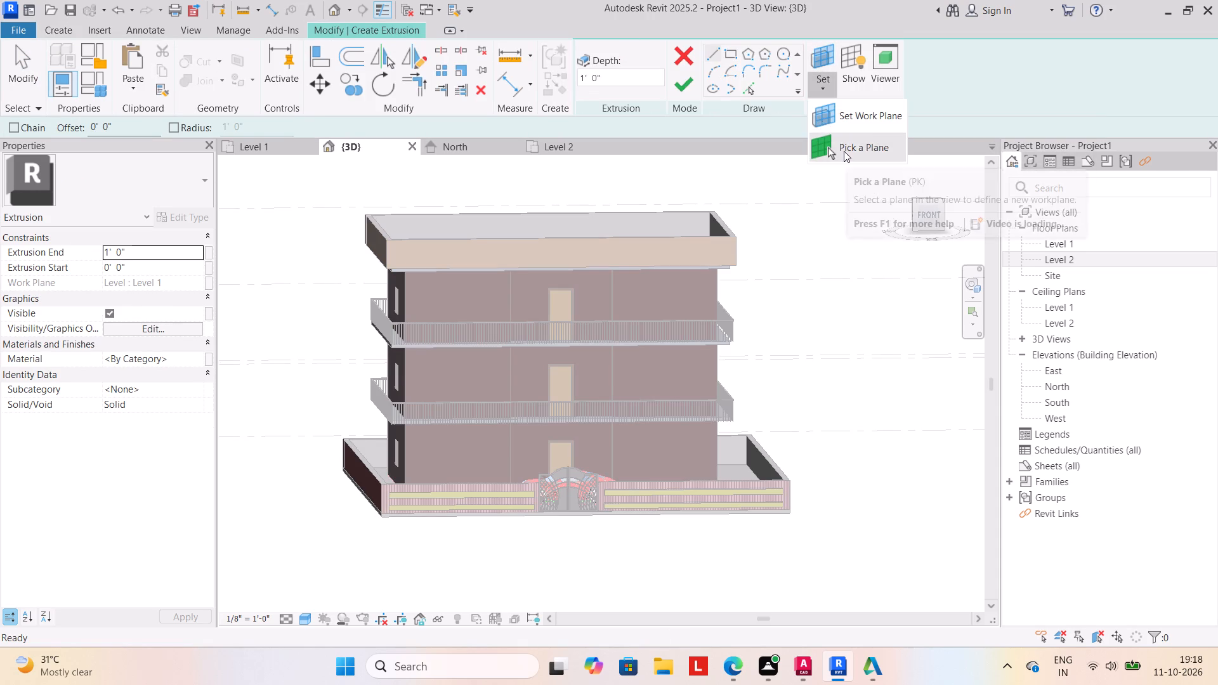
click(593, 240)
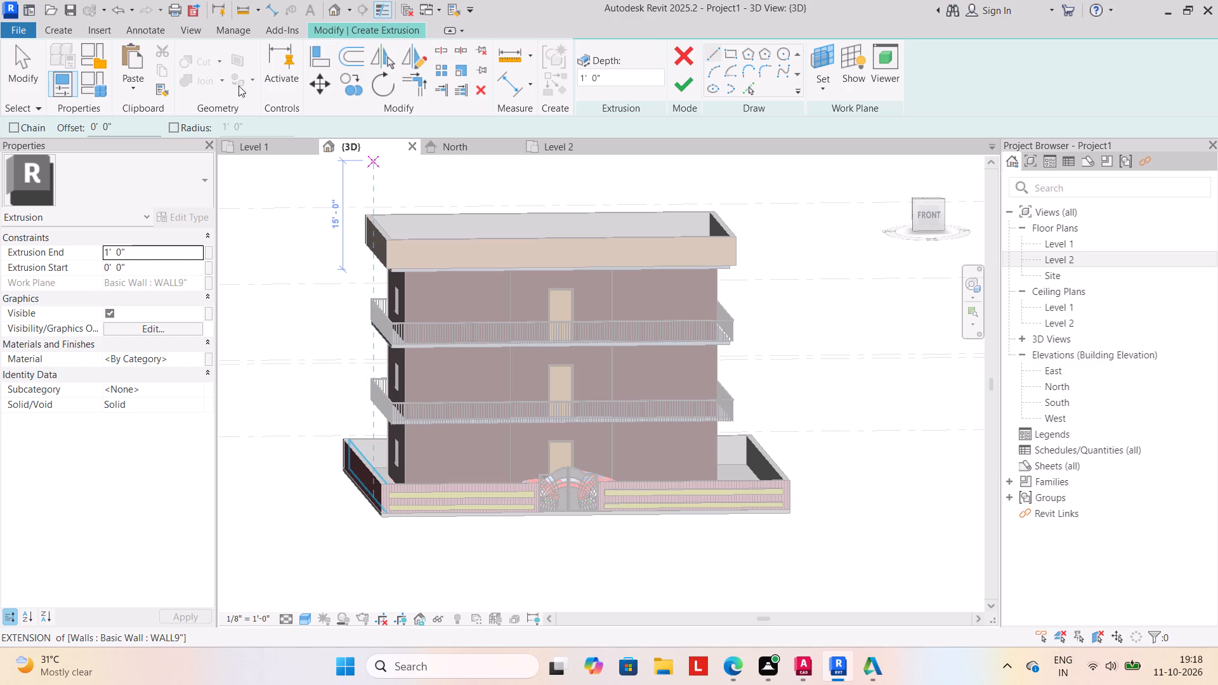
click(782, 55)
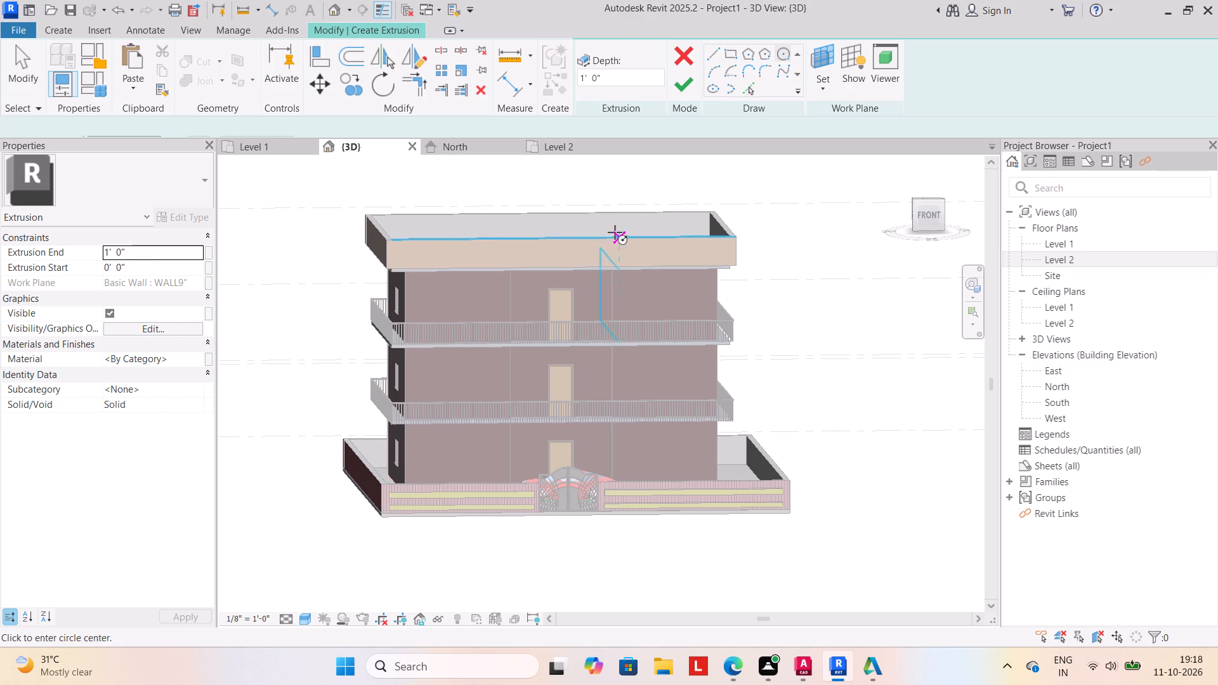
scroll(544, 249, up, 2)
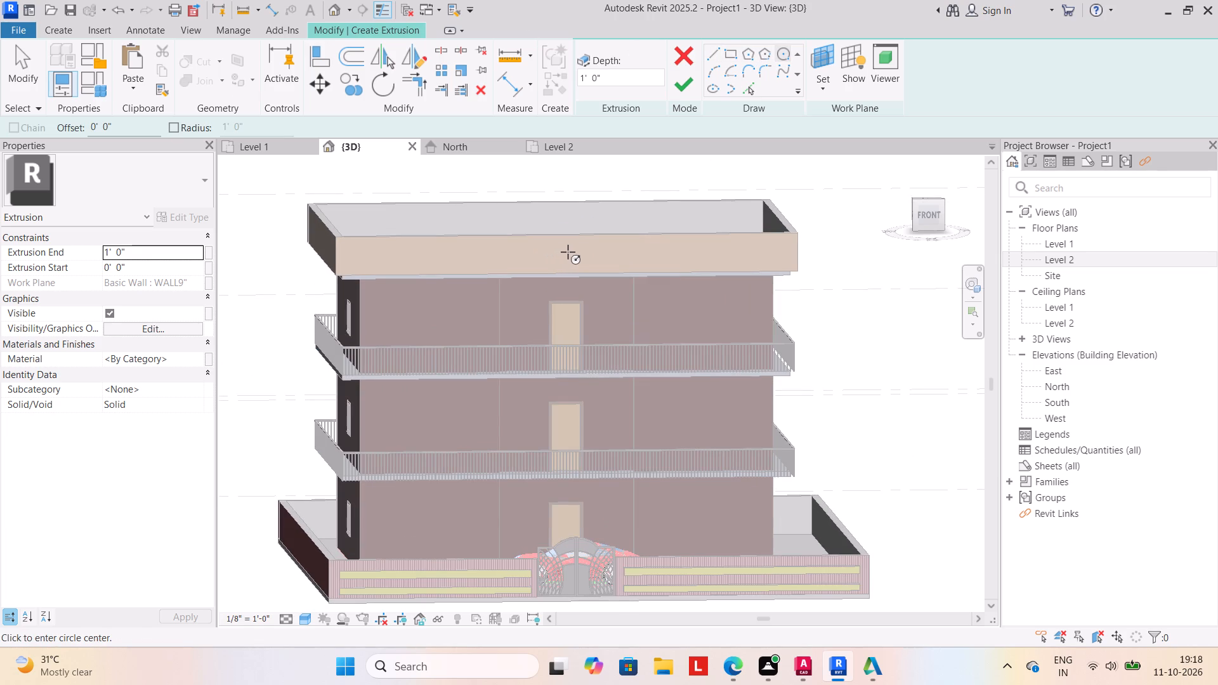
click(568, 252)
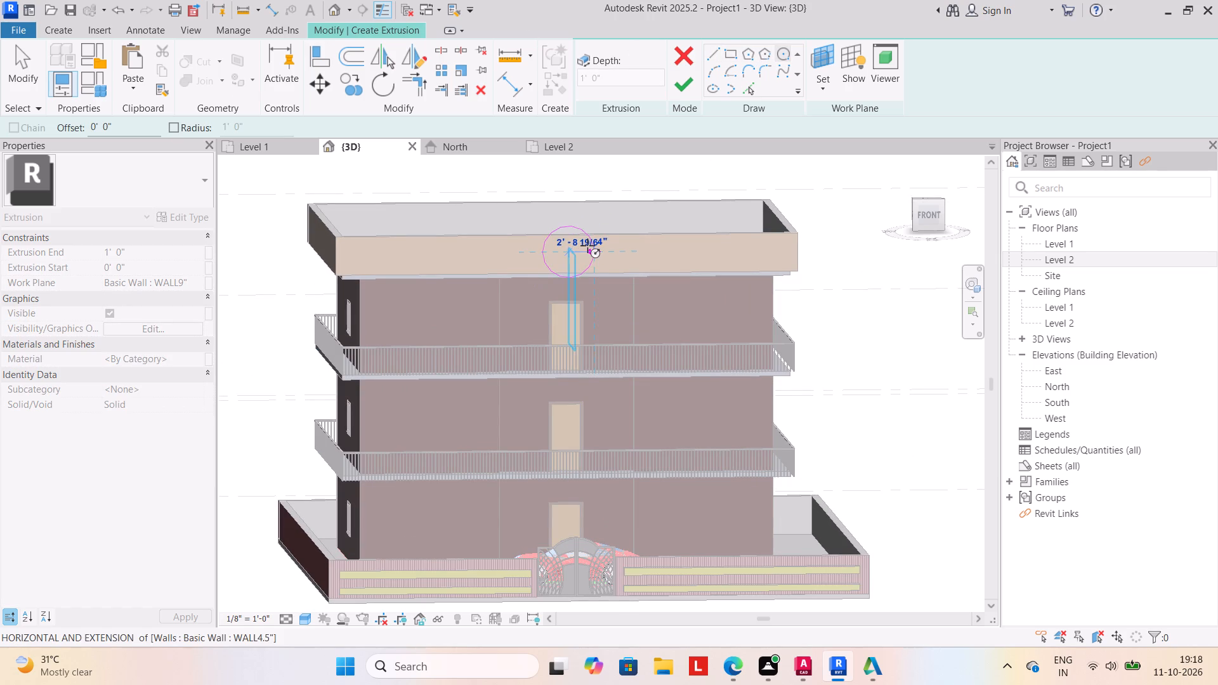
click(580, 251)
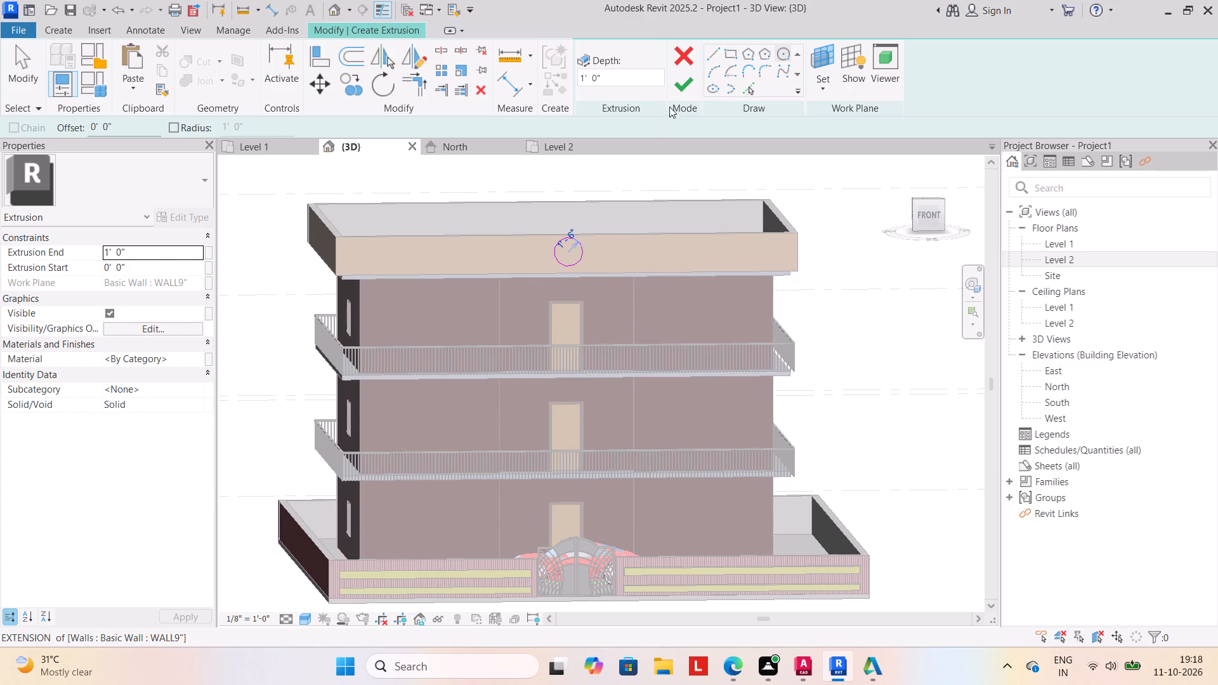
click(673, 95)
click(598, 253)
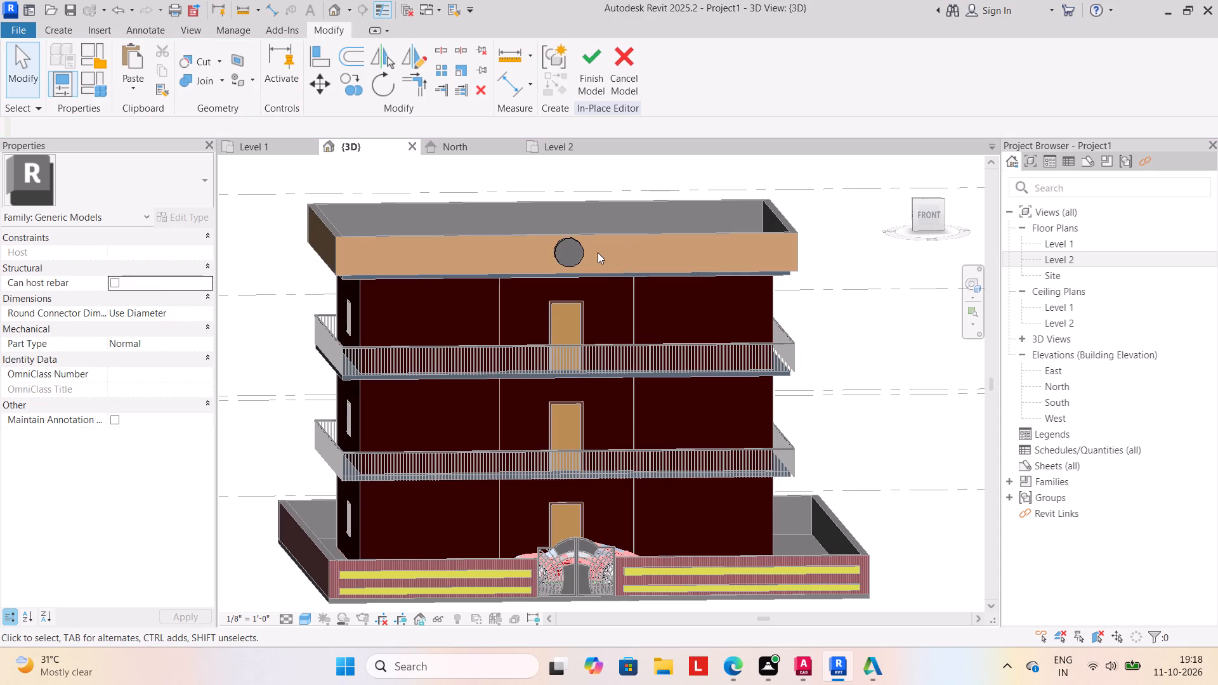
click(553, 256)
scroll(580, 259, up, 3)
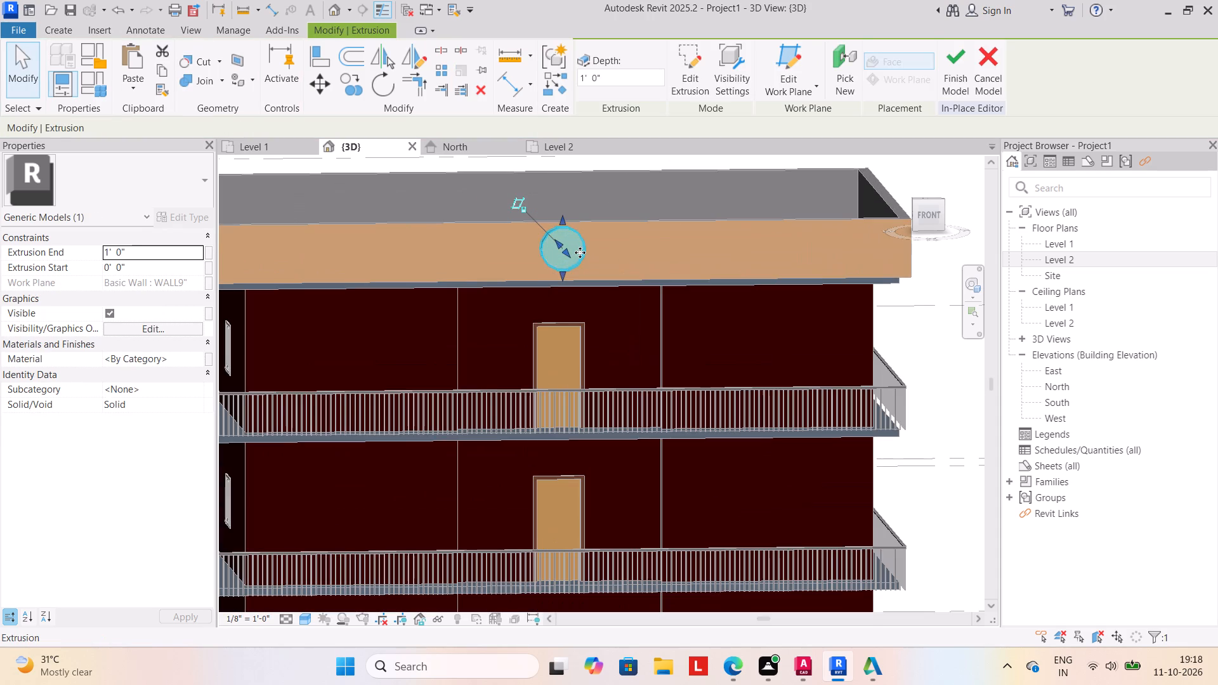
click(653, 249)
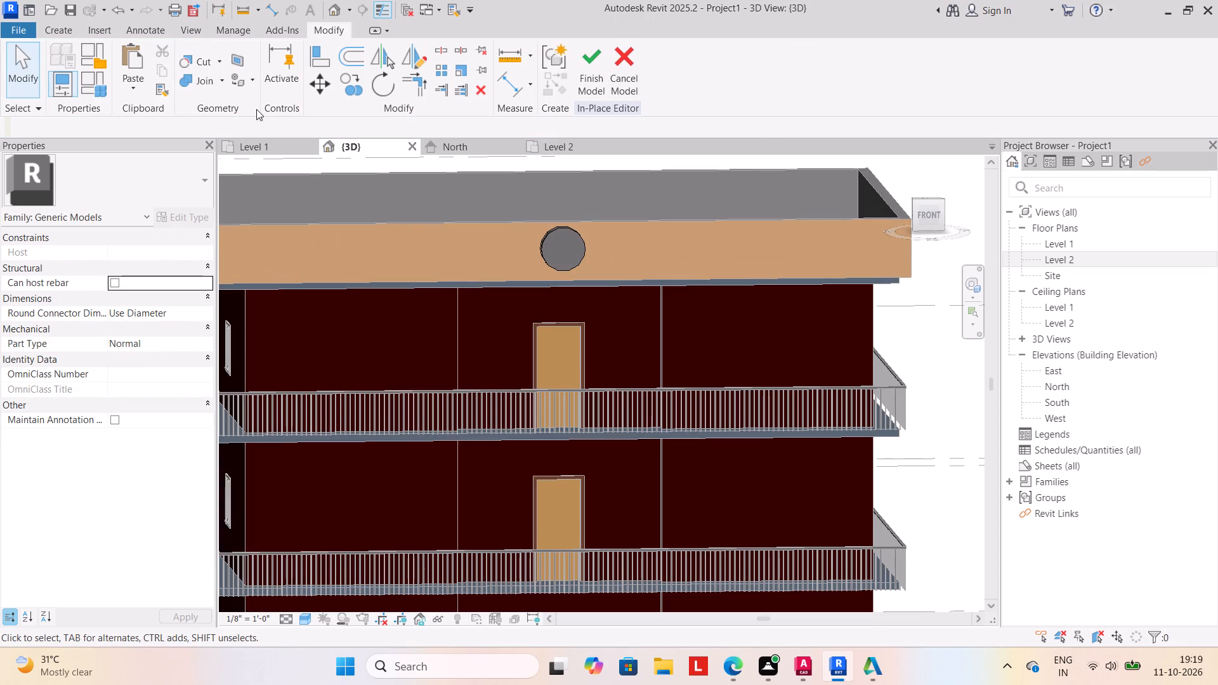
Extrude two rectangles 2' high, about 17' and 18' 5" long, 1' deep on the parapet's front face beside the circle, and finish the model.
scroll(356, 175, down, 3)
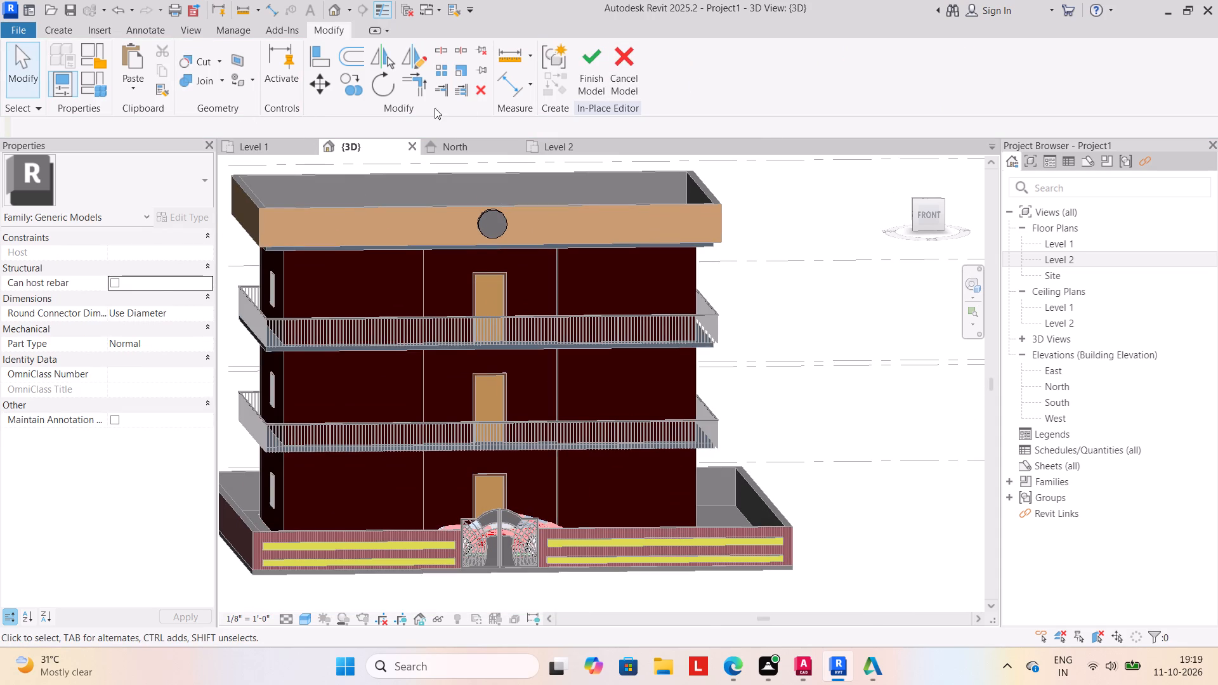
click(55, 32)
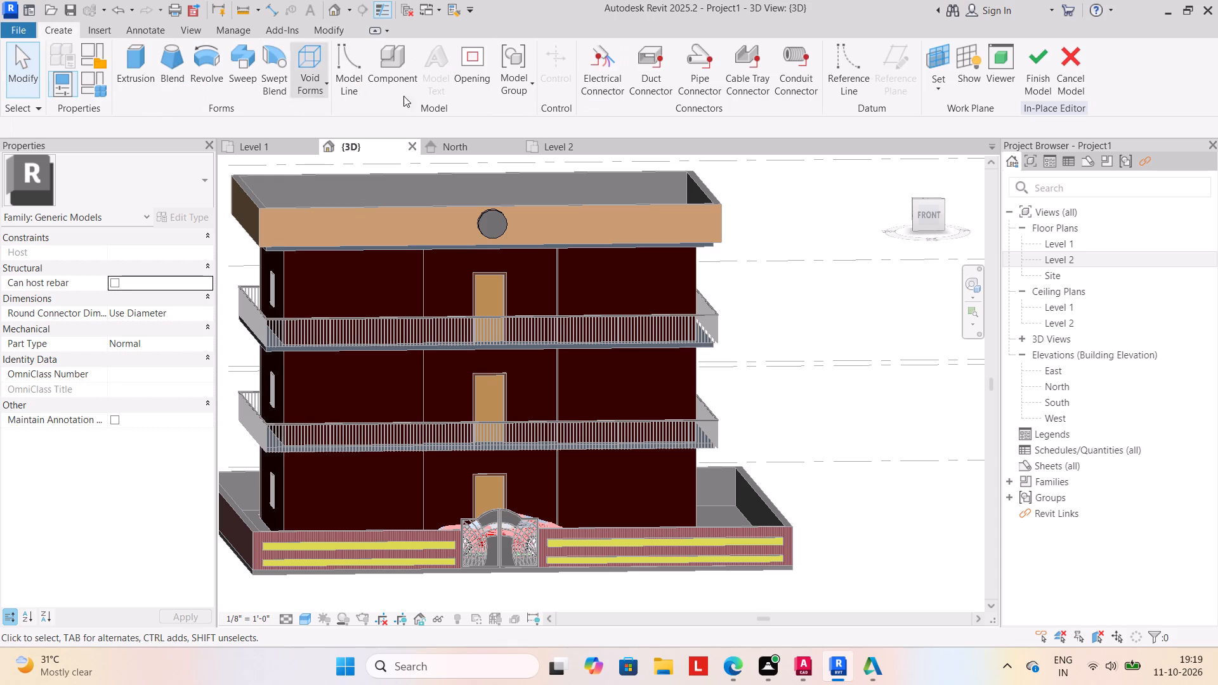
click(128, 77)
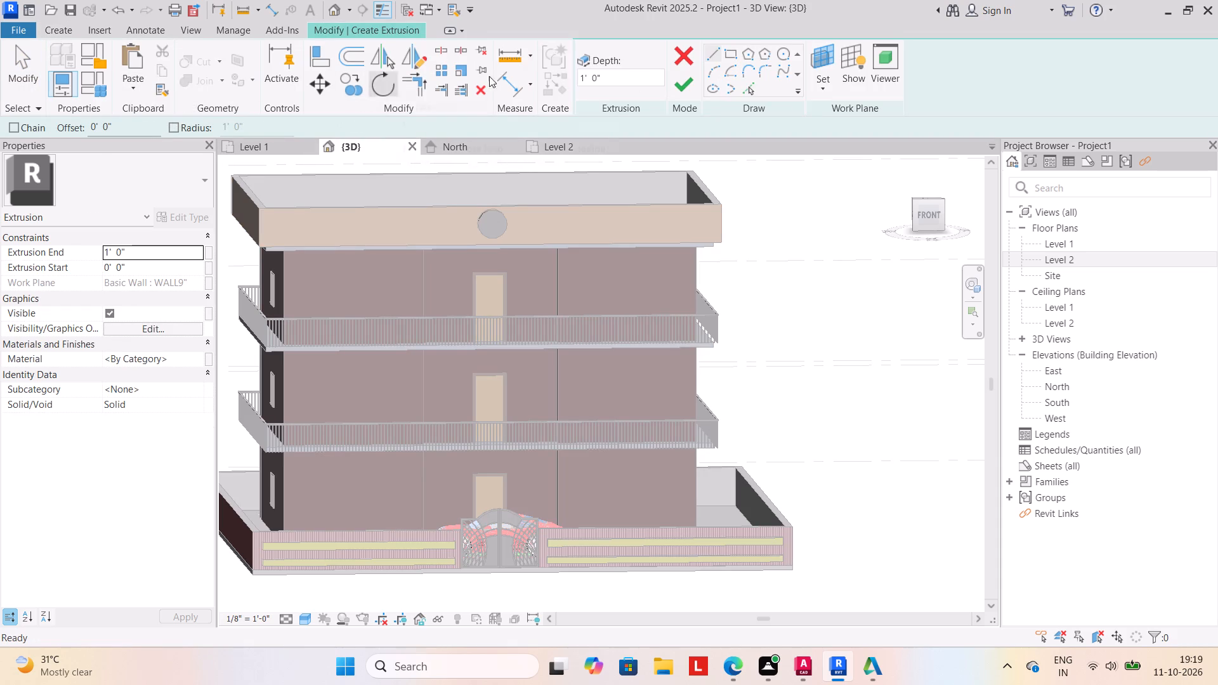
click(823, 93)
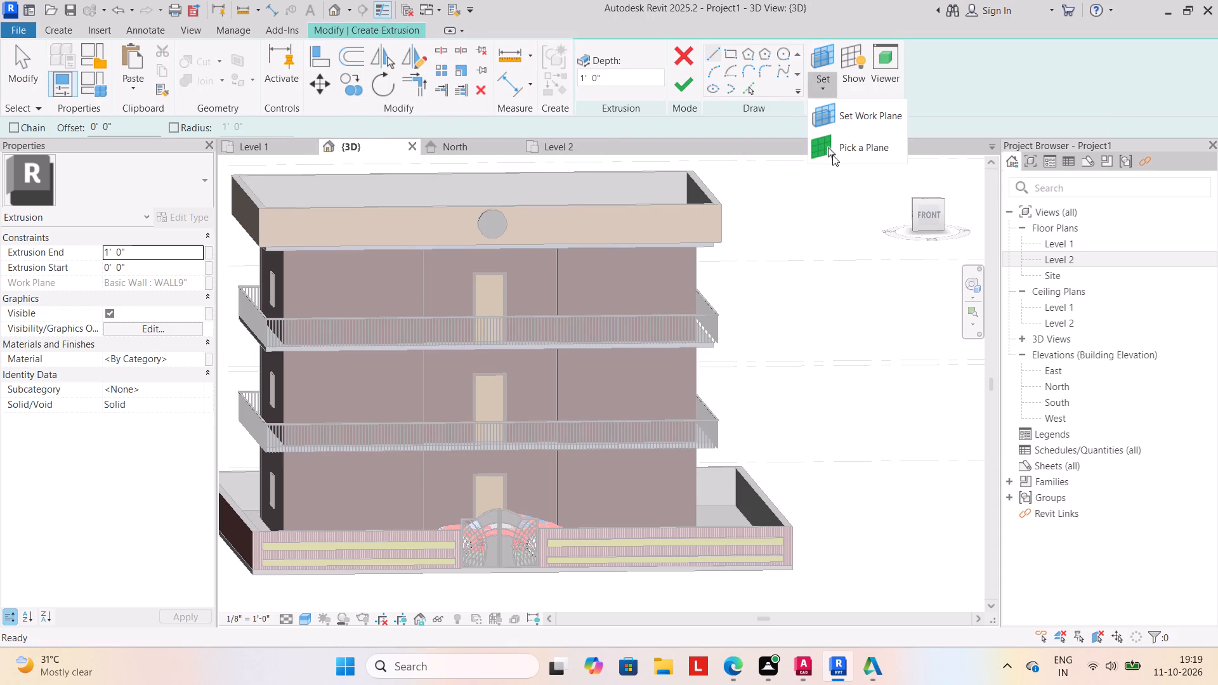
click(833, 155)
click(598, 205)
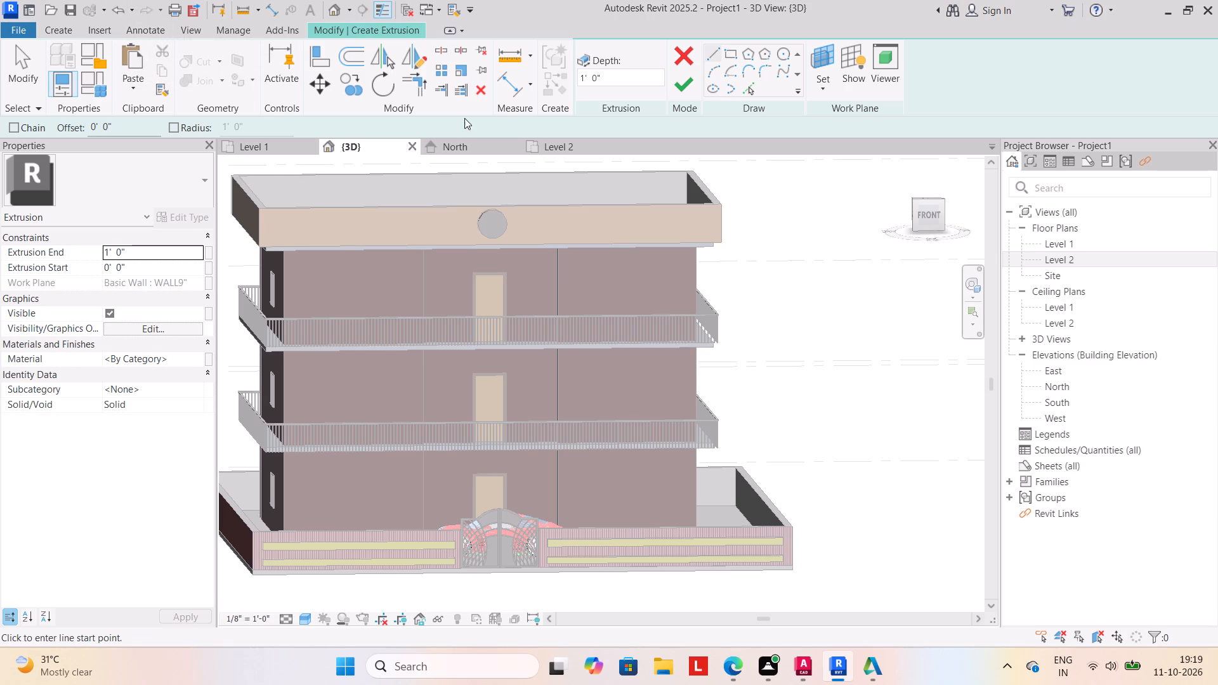
click(726, 53)
scroll(284, 219, up, 2)
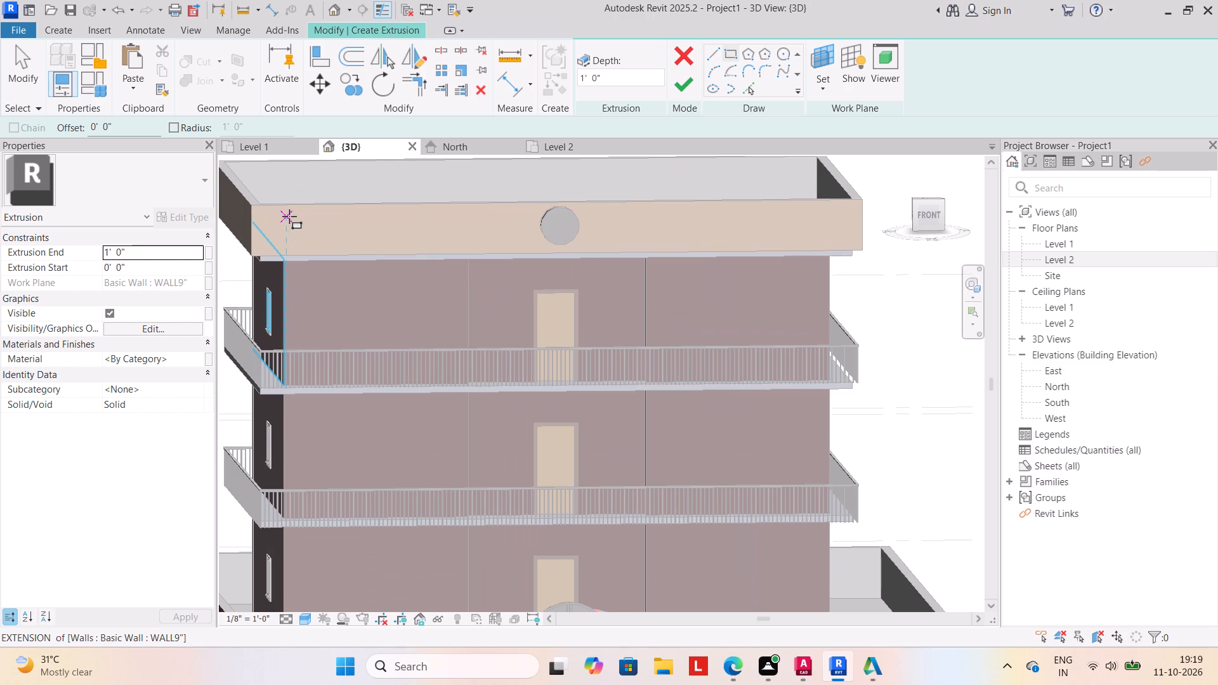
drag(290, 215, 299, 218)
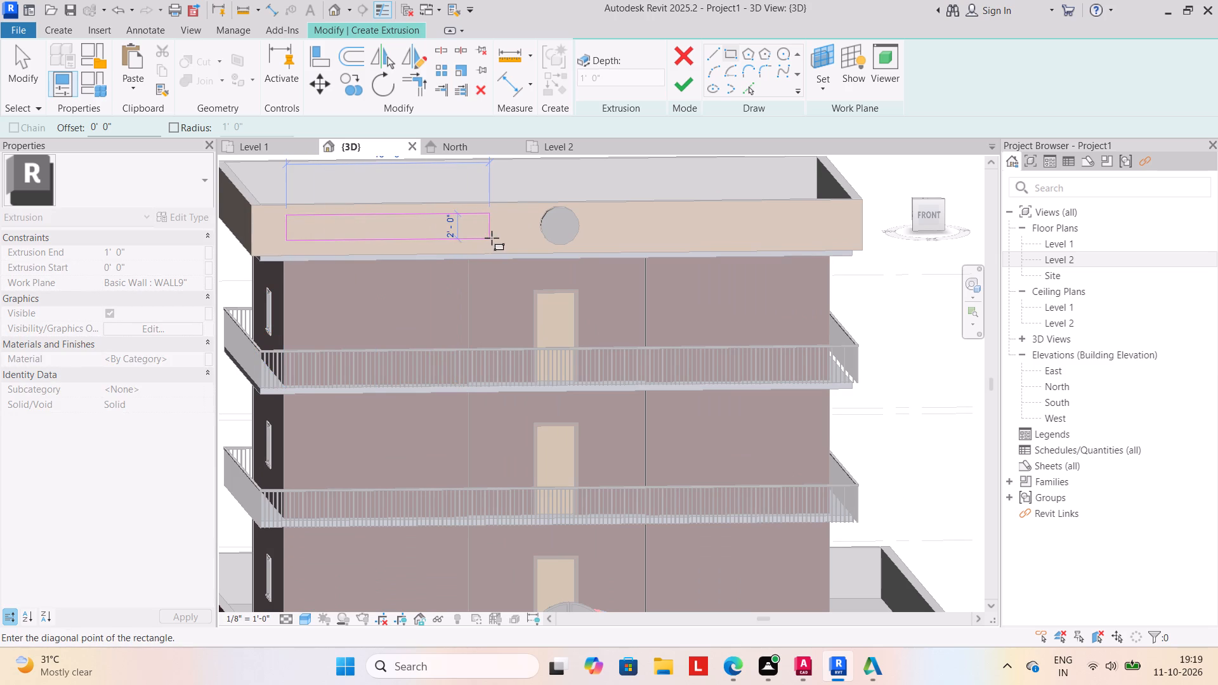
click(504, 240)
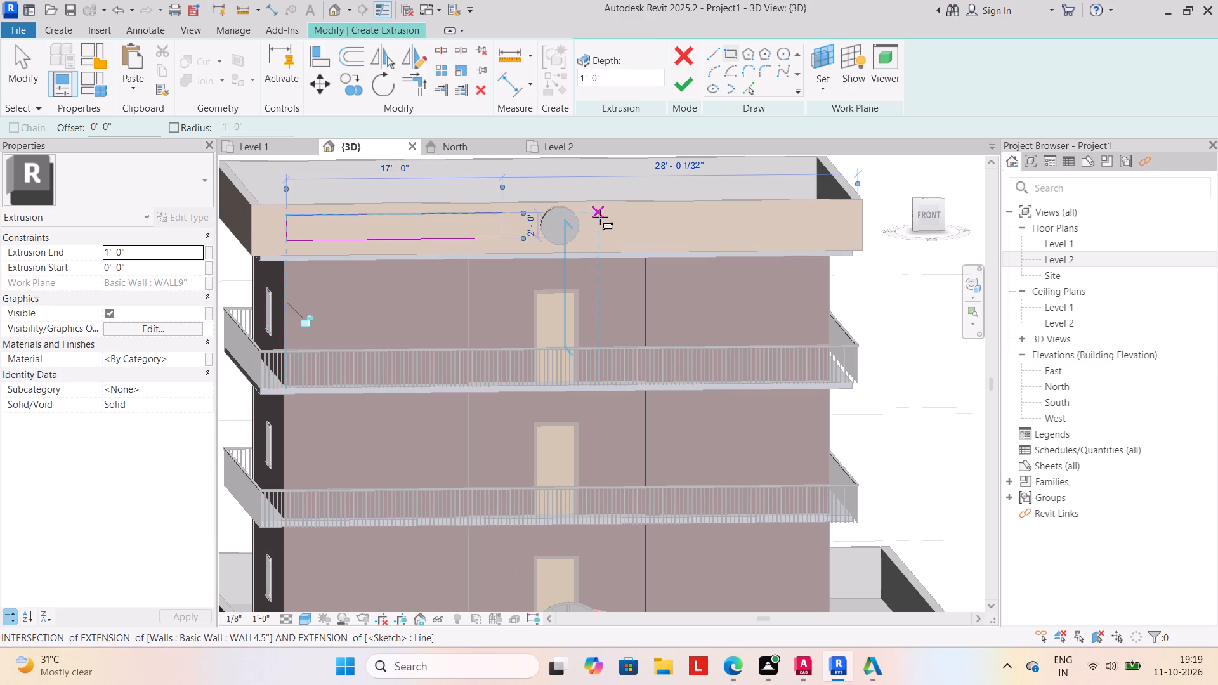
click(600, 217)
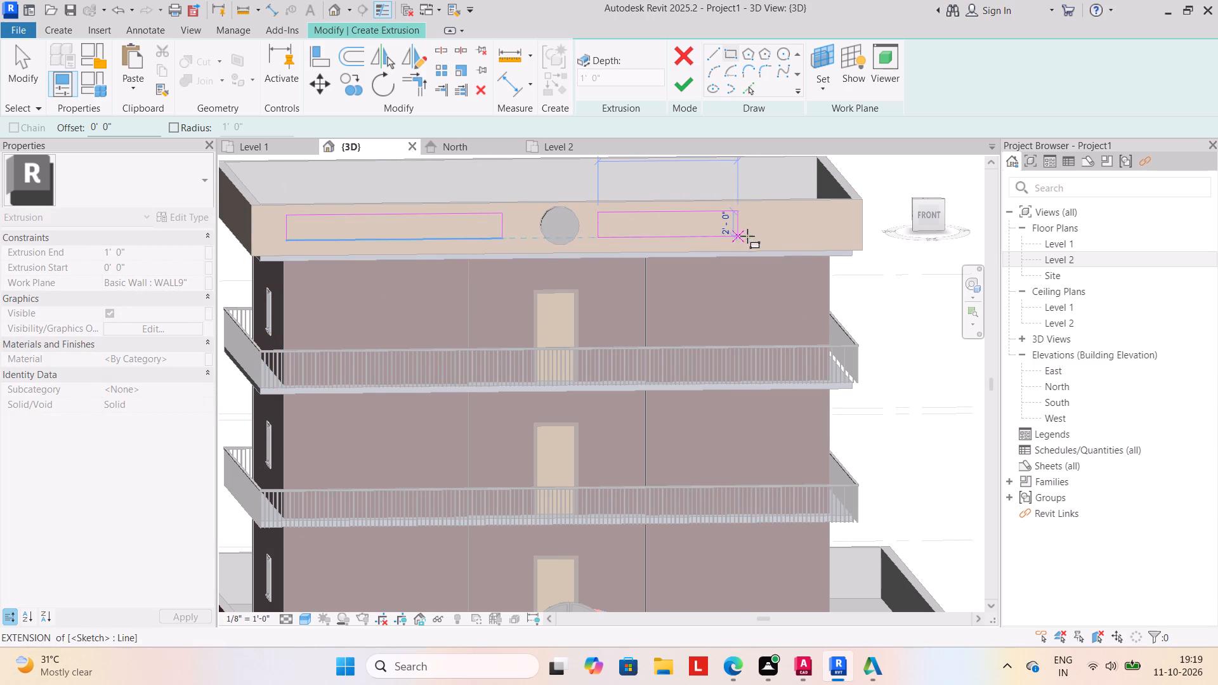
click(828, 236)
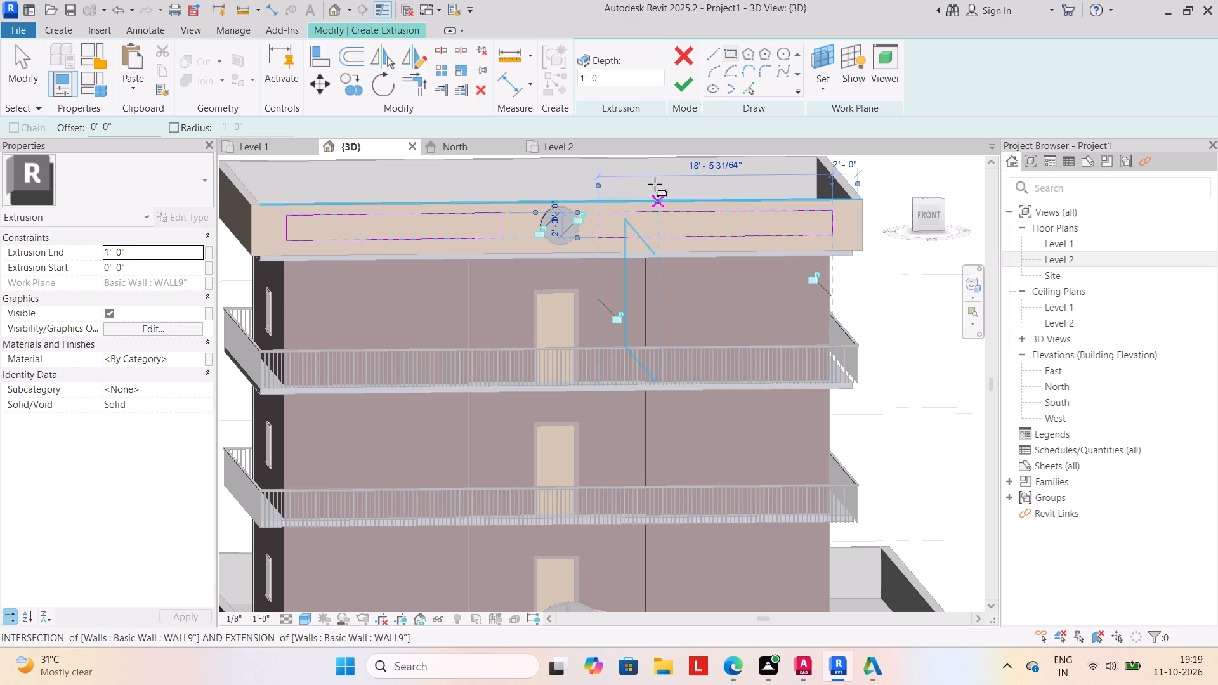
click(682, 84)
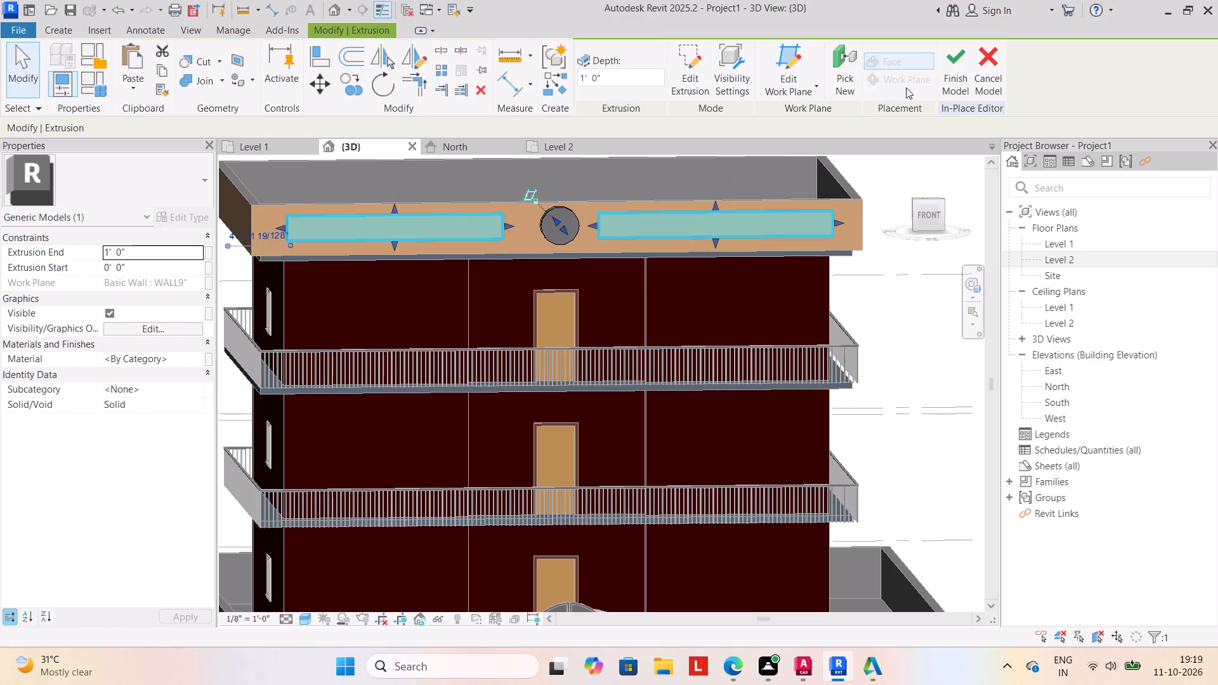
click(947, 76)
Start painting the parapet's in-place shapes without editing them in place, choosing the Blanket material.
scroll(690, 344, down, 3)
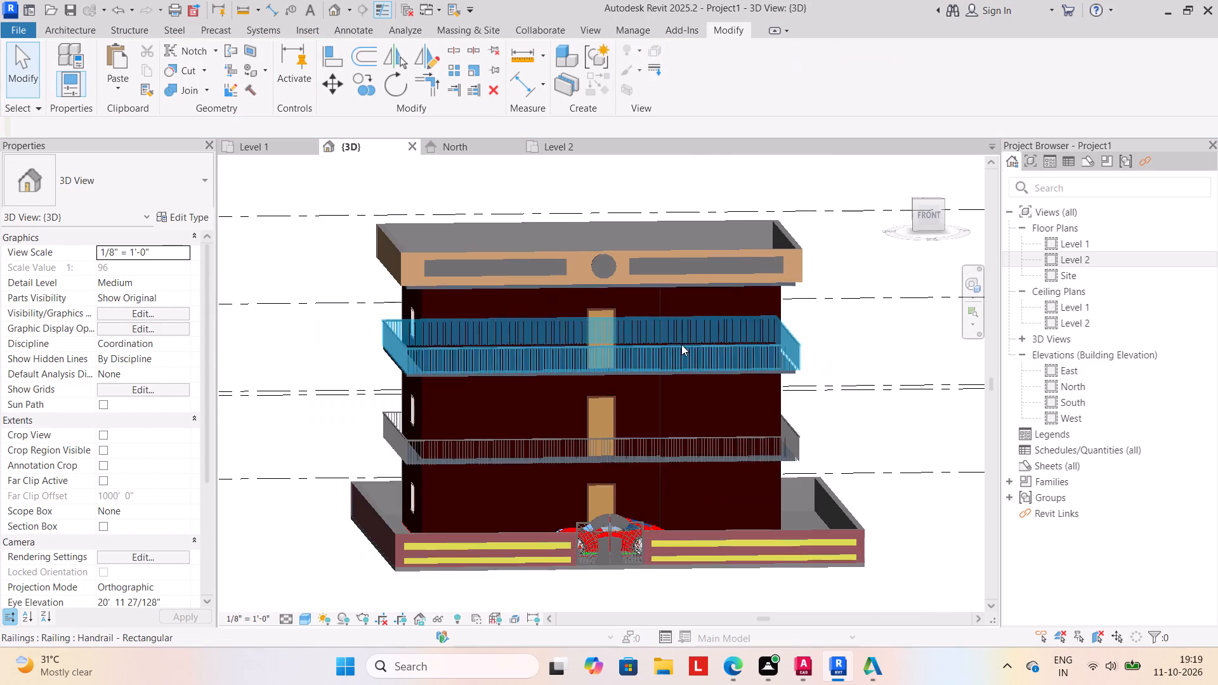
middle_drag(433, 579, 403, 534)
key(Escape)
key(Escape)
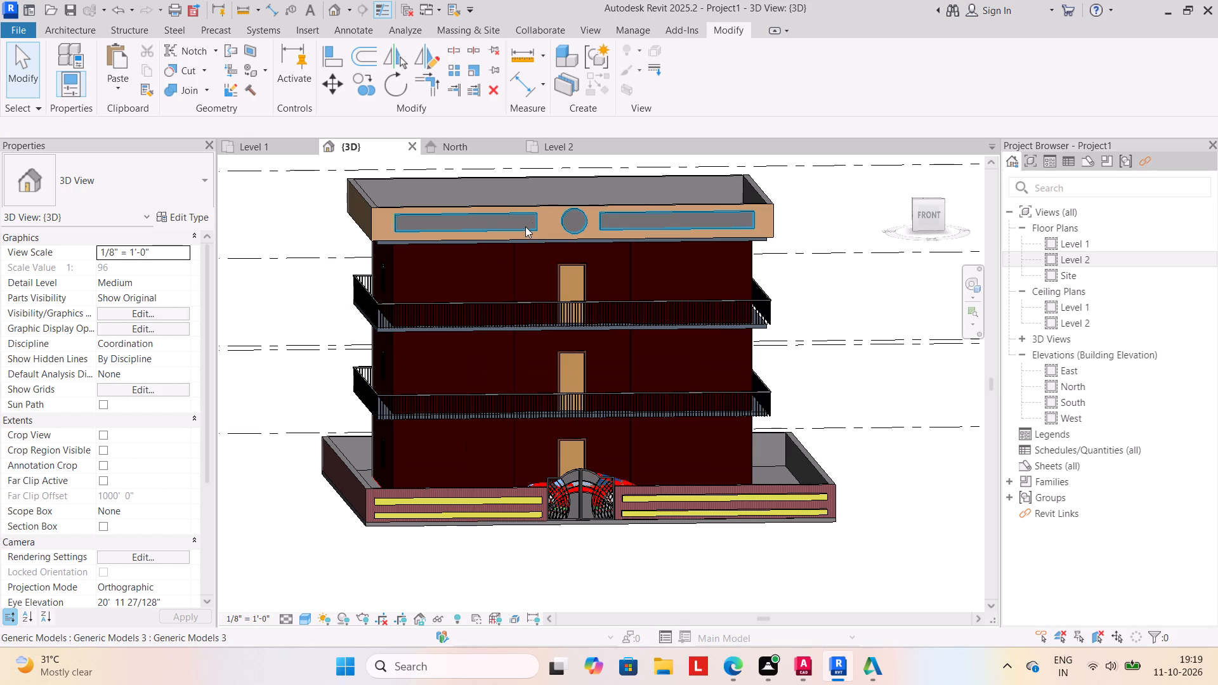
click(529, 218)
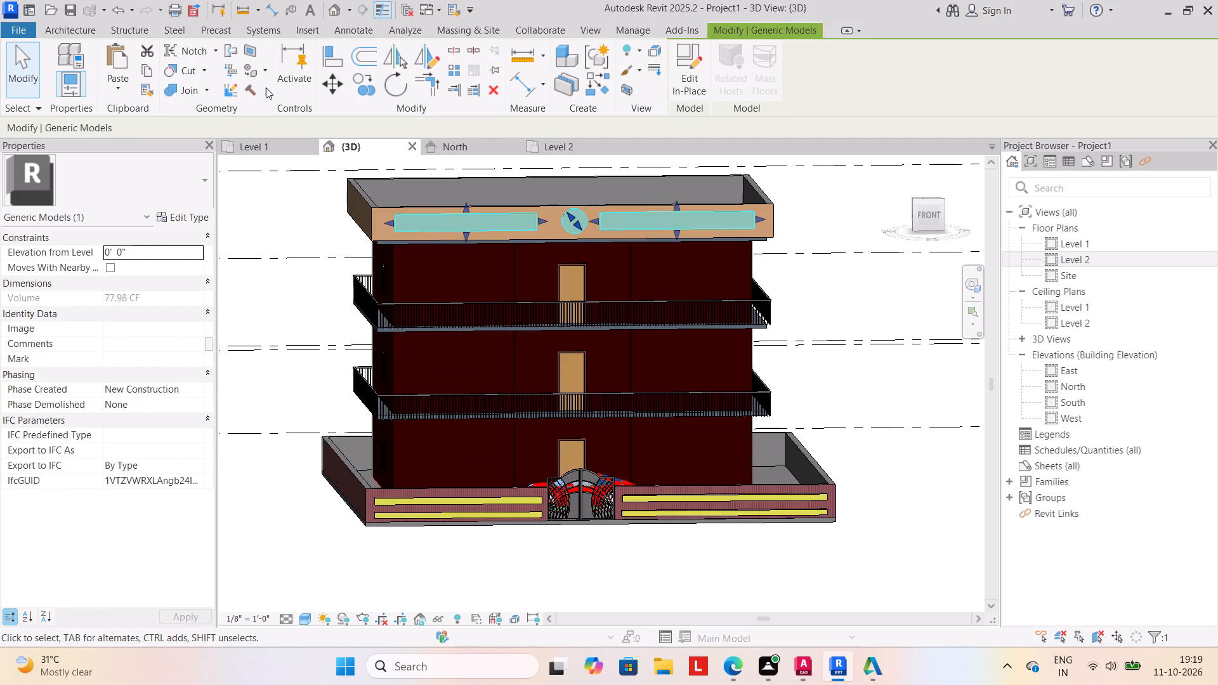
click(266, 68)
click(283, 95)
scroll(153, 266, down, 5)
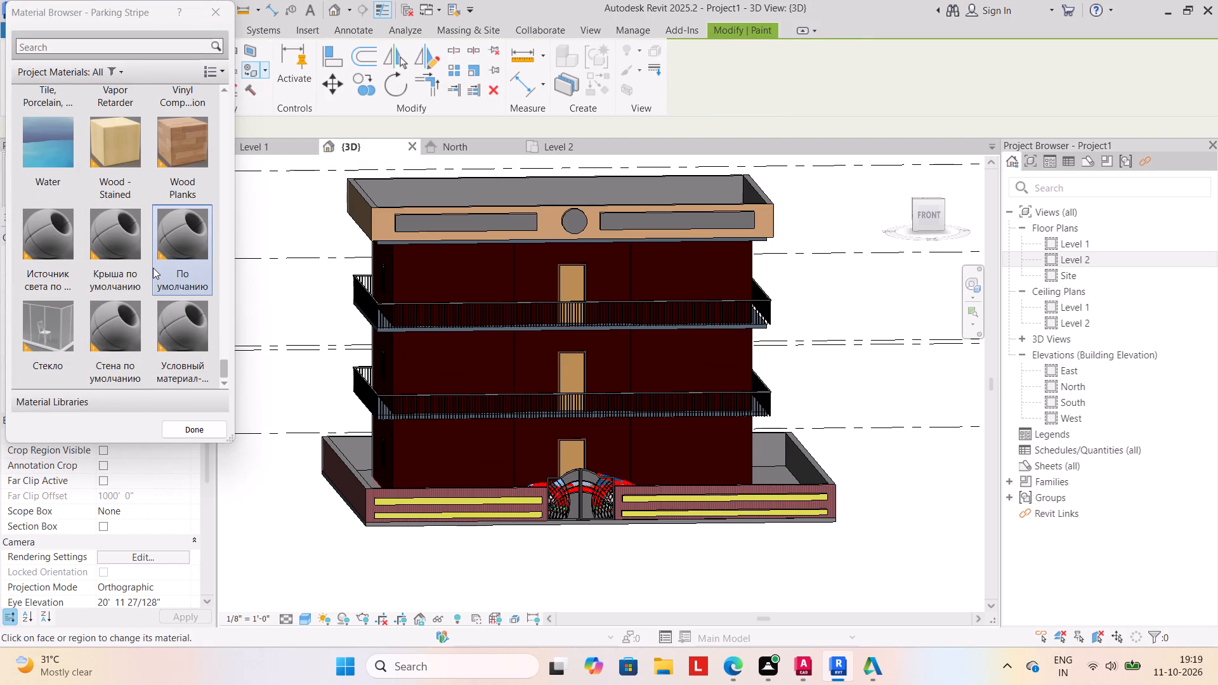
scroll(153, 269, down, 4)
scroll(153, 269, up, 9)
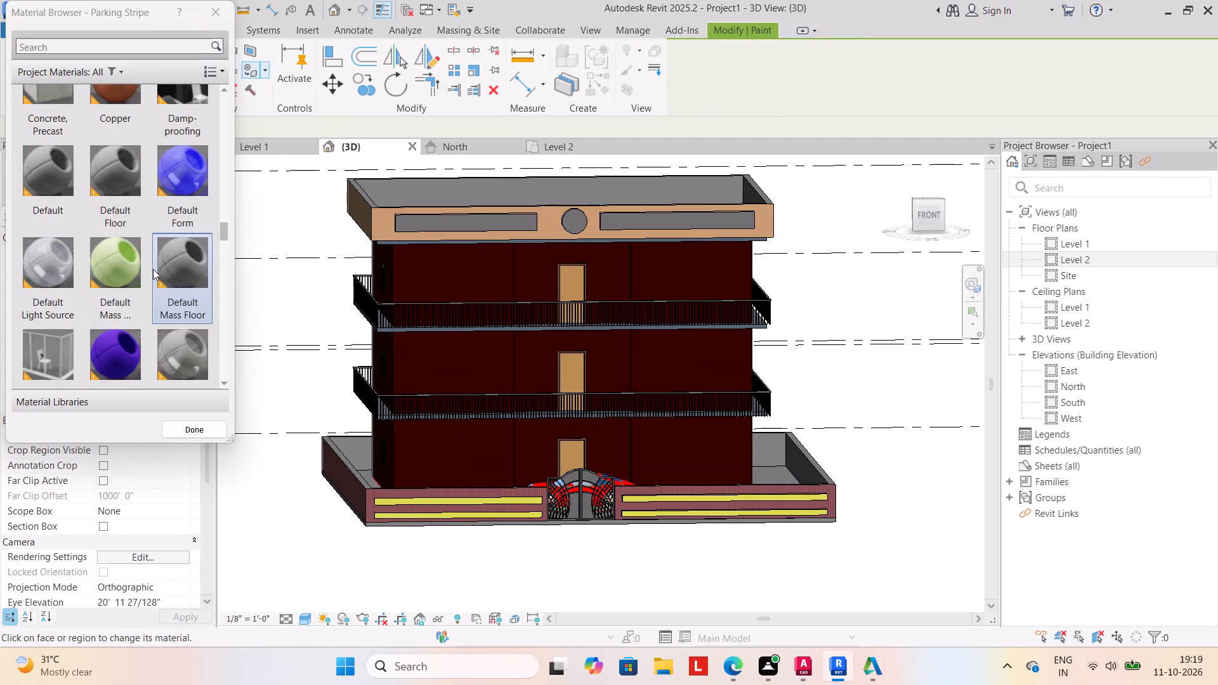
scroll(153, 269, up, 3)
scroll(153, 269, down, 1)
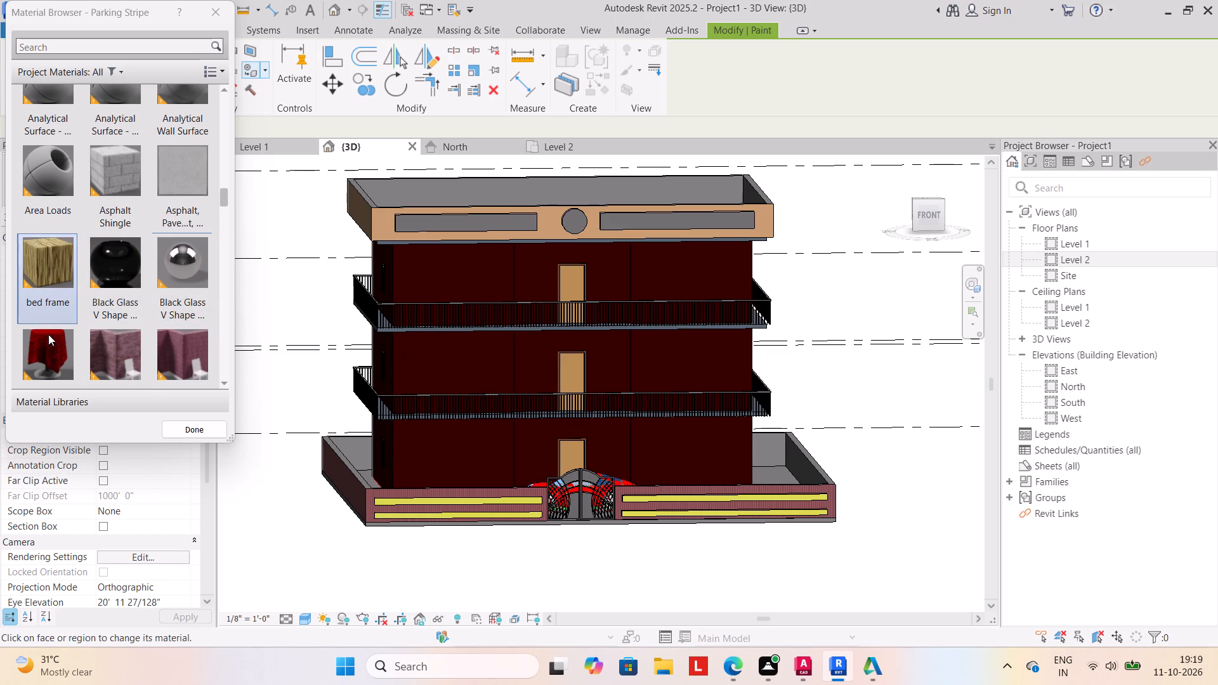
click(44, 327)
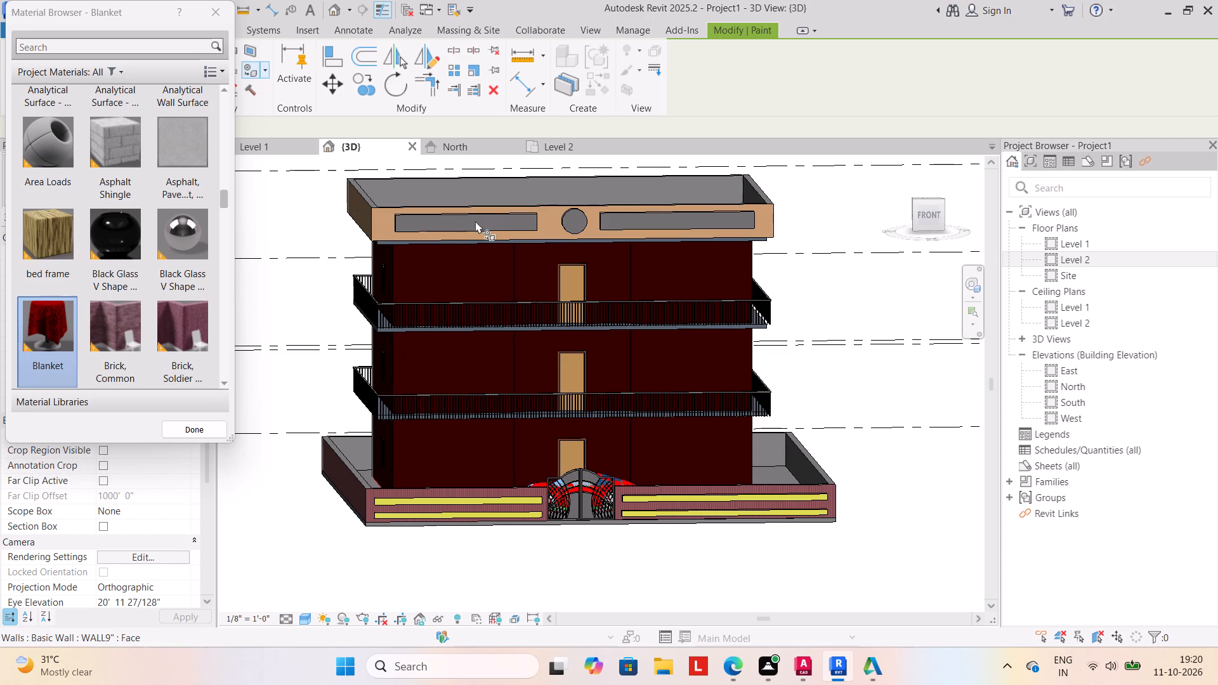
Look through the project materials for a suitable paint for the parapet shapes.
scroll(150, 258, up, 2)
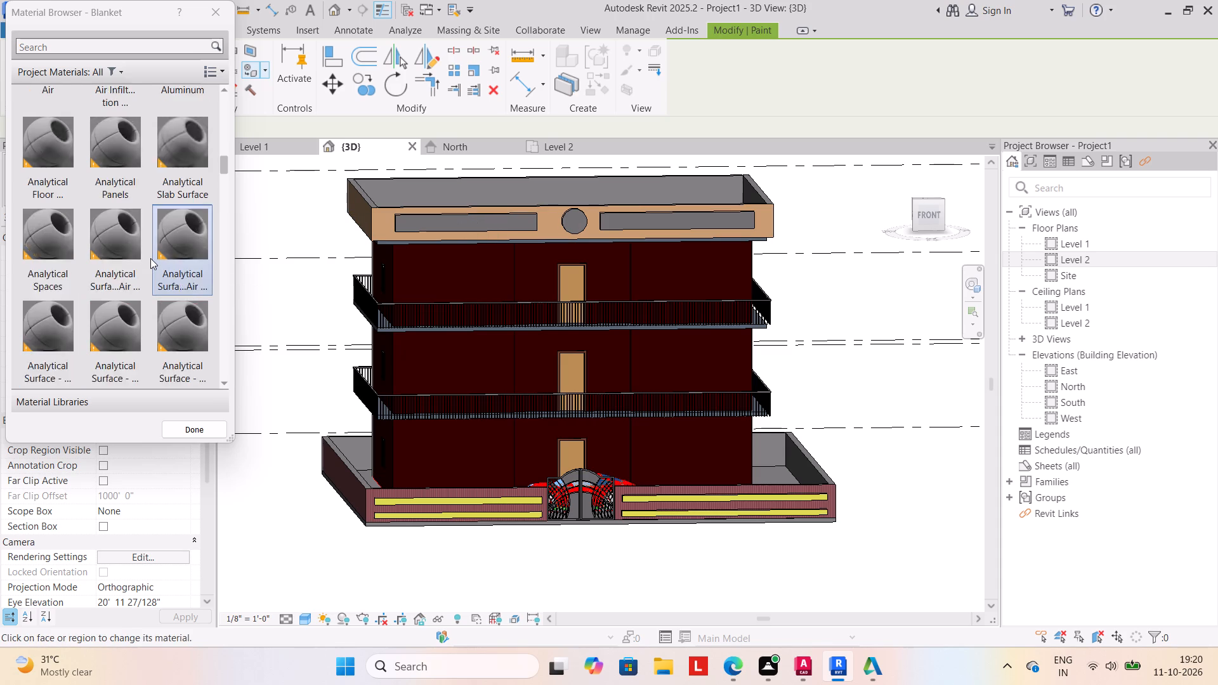
scroll(150, 258, up, 1)
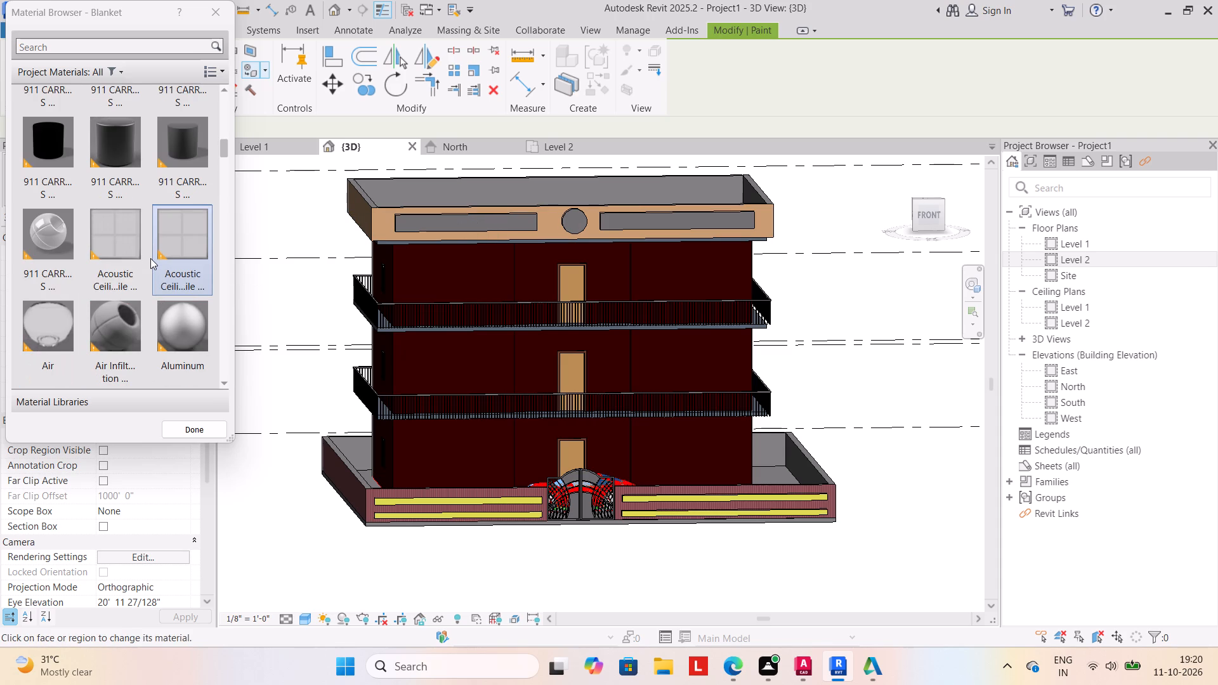
scroll(150, 258, down, 4)
scroll(150, 258, up, 12)
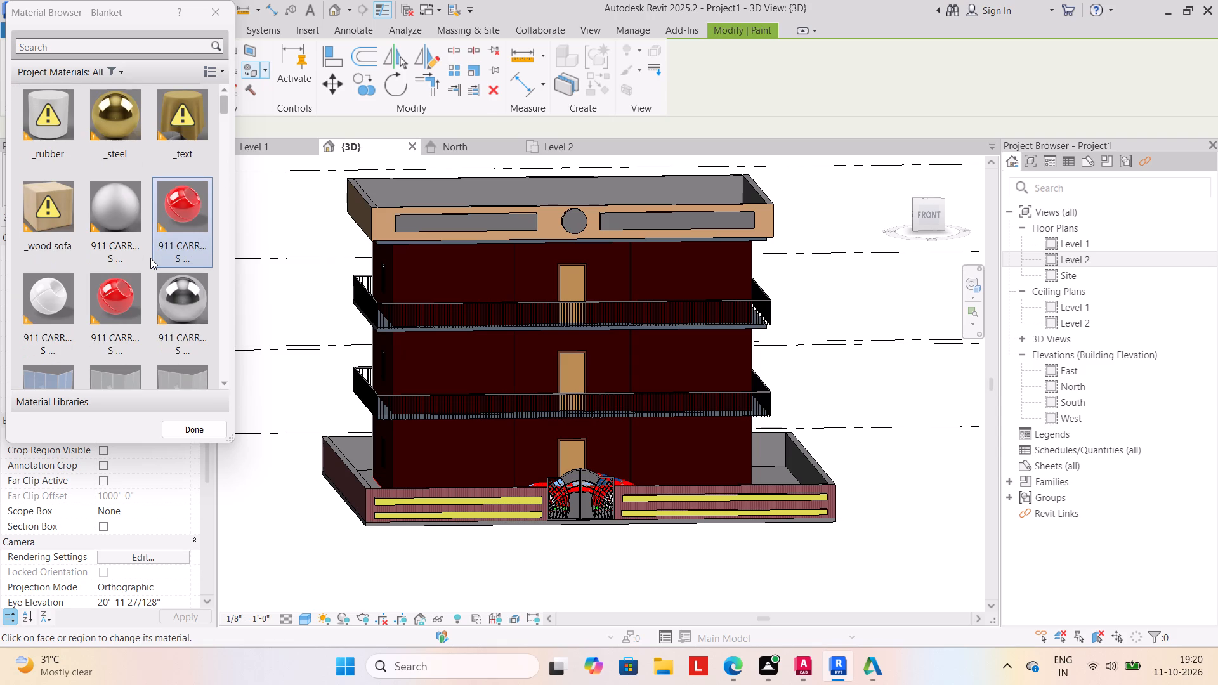
scroll(150, 258, up, 4)
scroll(150, 258, down, 4)
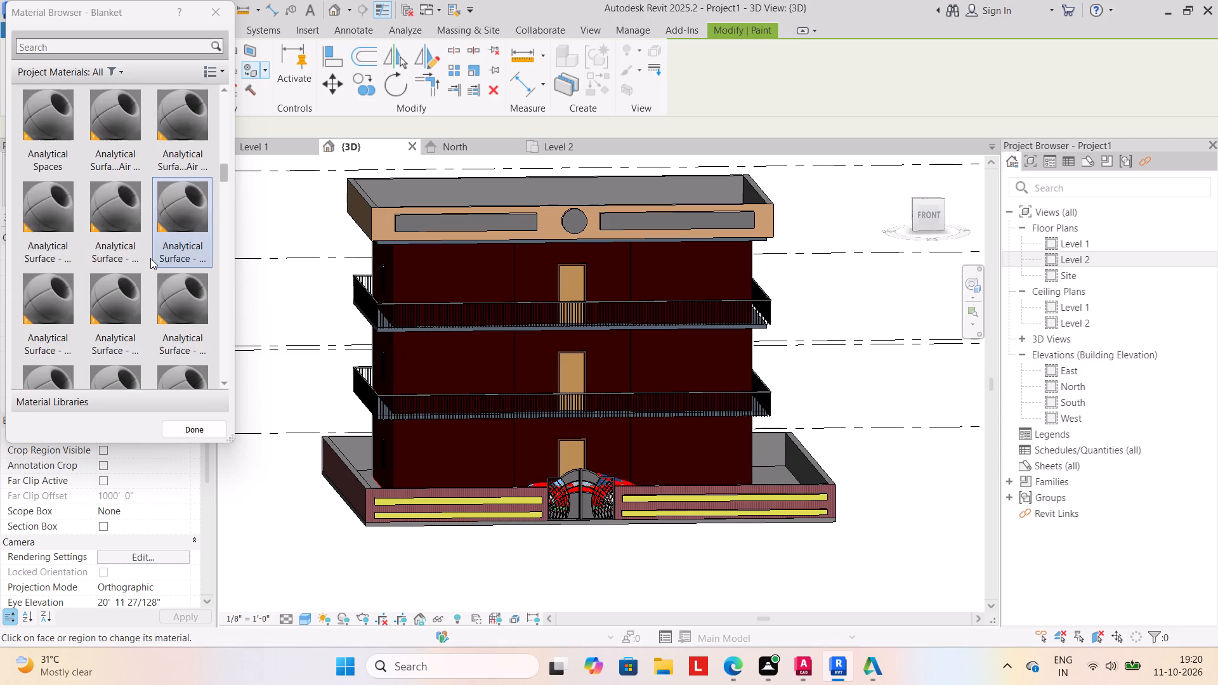
scroll(150, 258, down, 2)
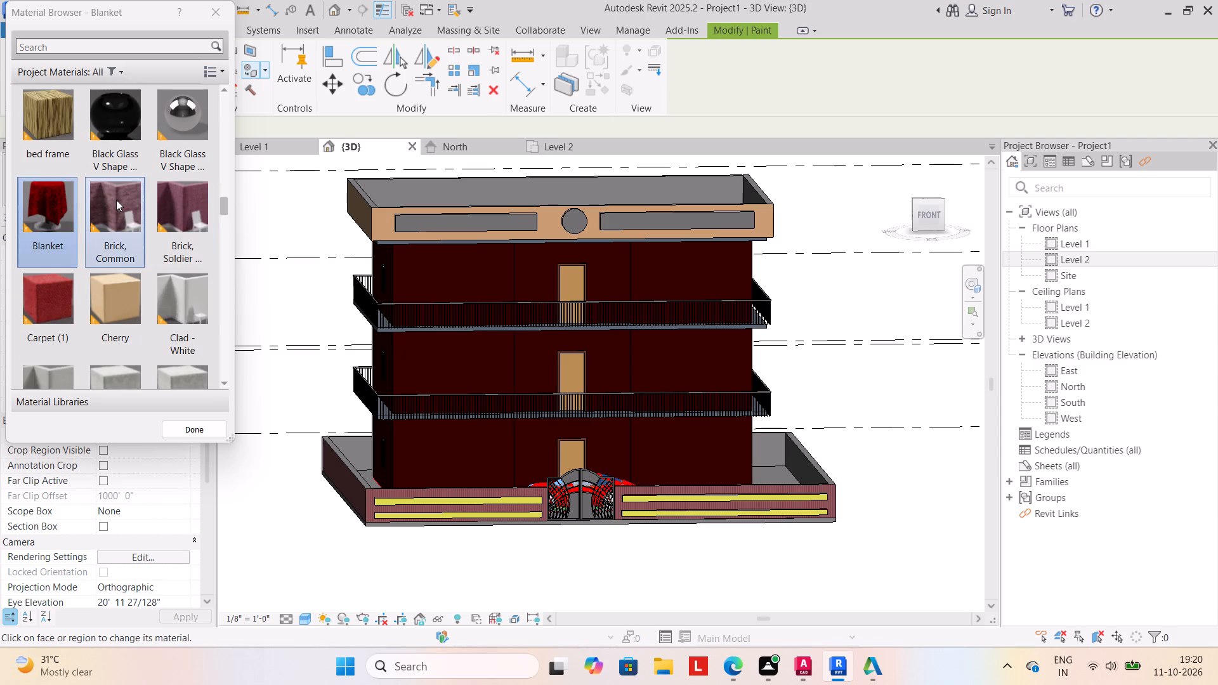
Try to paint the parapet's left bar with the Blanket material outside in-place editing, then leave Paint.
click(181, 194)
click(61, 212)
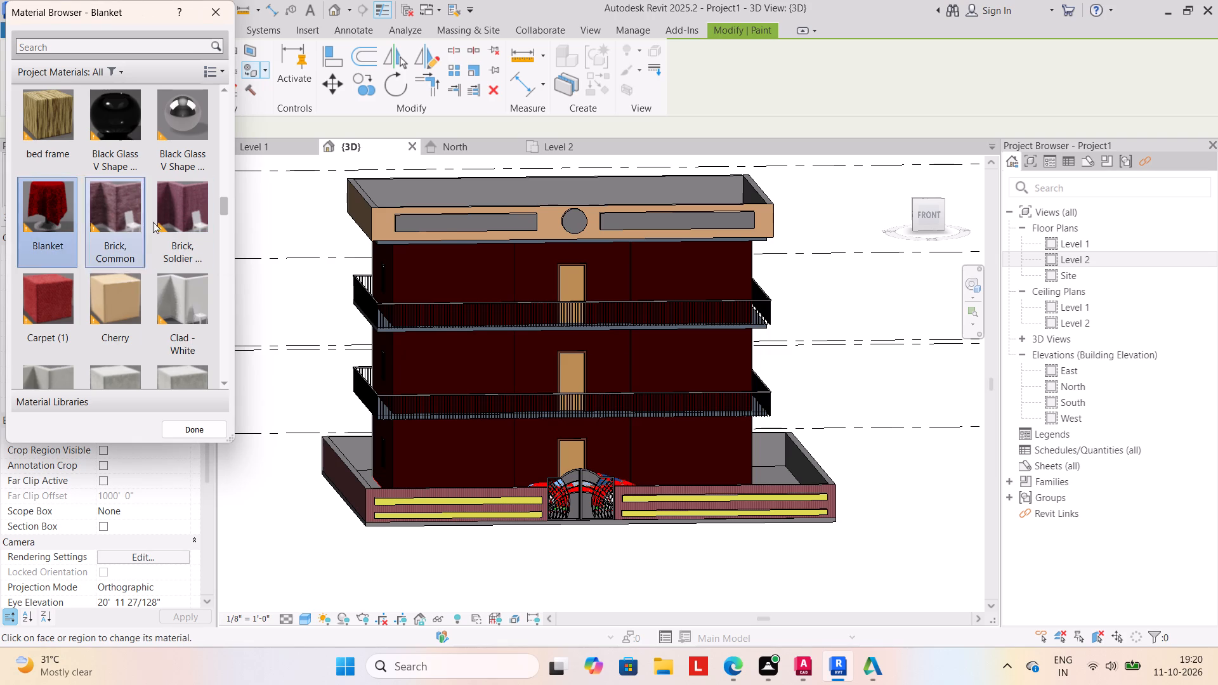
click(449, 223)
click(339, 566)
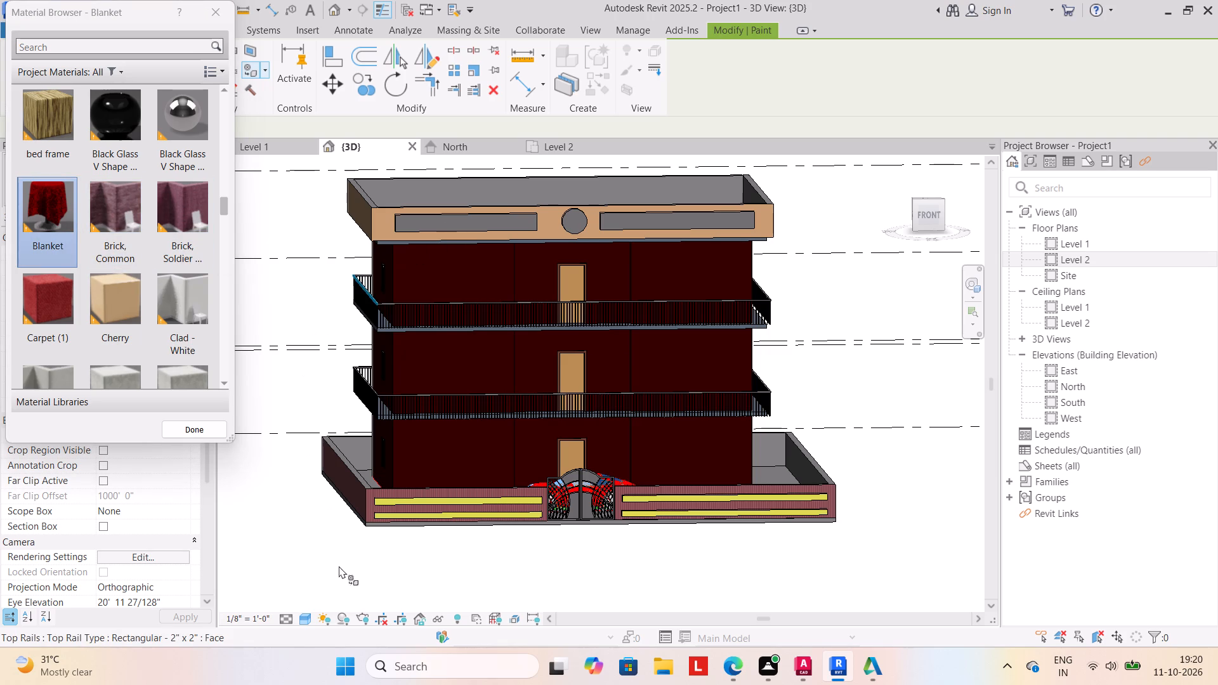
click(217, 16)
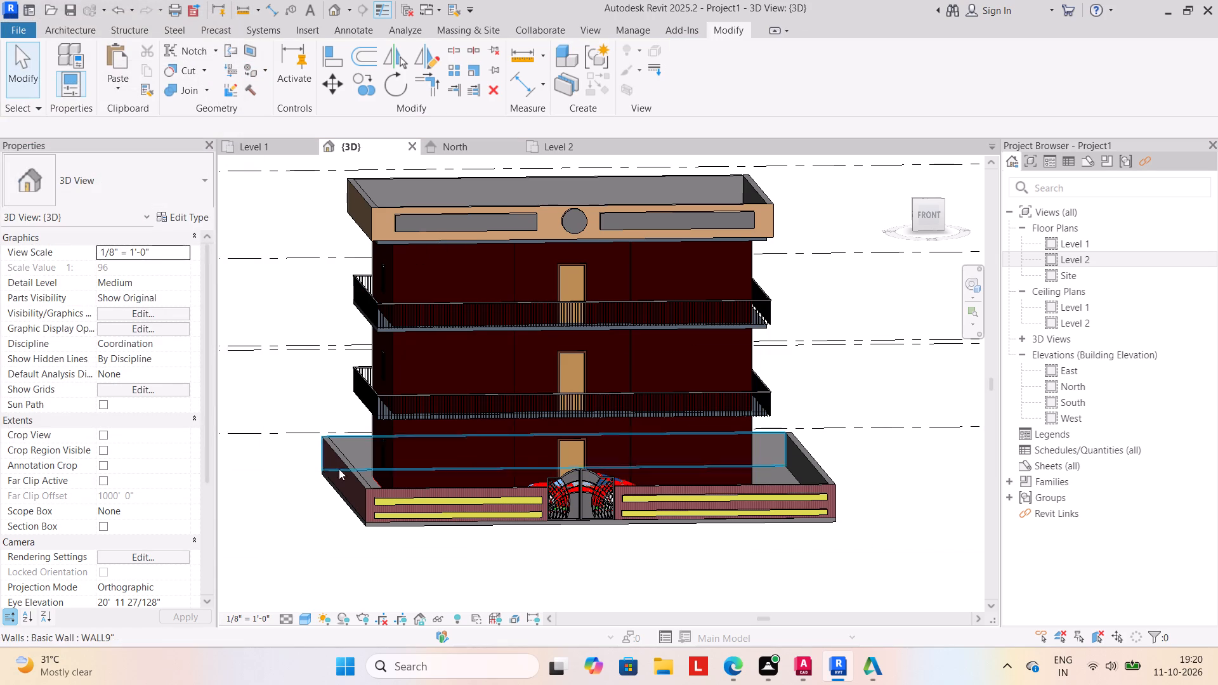
Open the parapet's in-place model for editing and paint the front faces of its two bars with the sheets material.
click(478, 223)
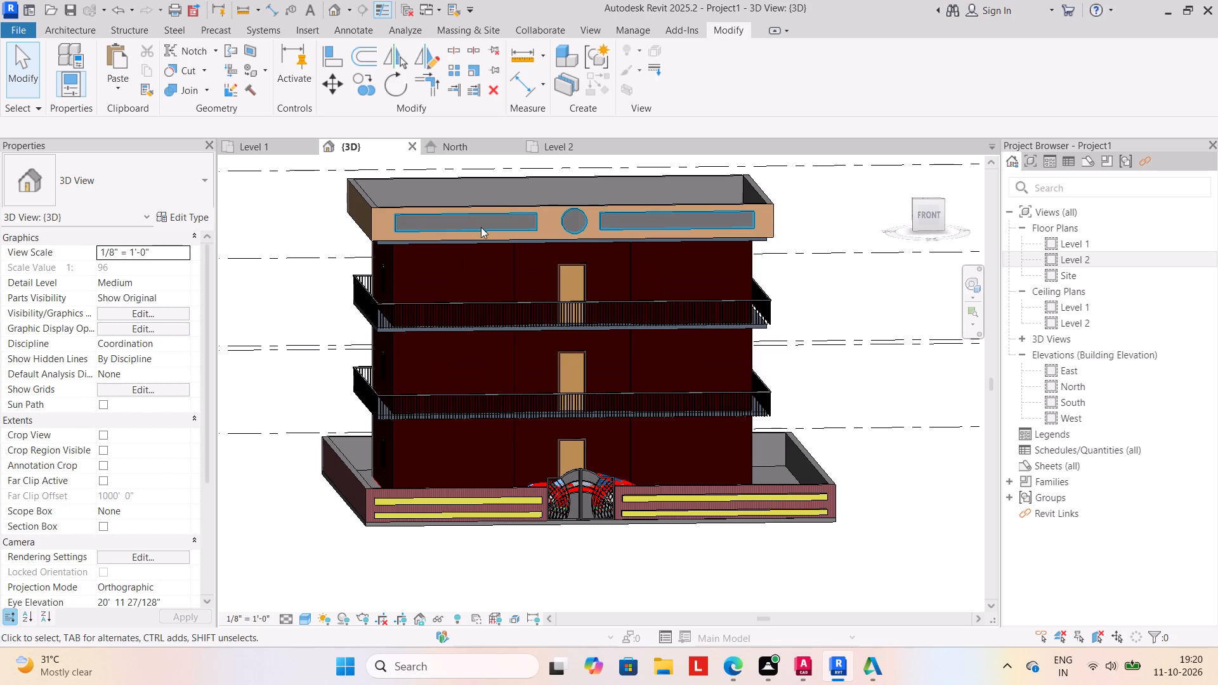
click(481, 227)
click(688, 77)
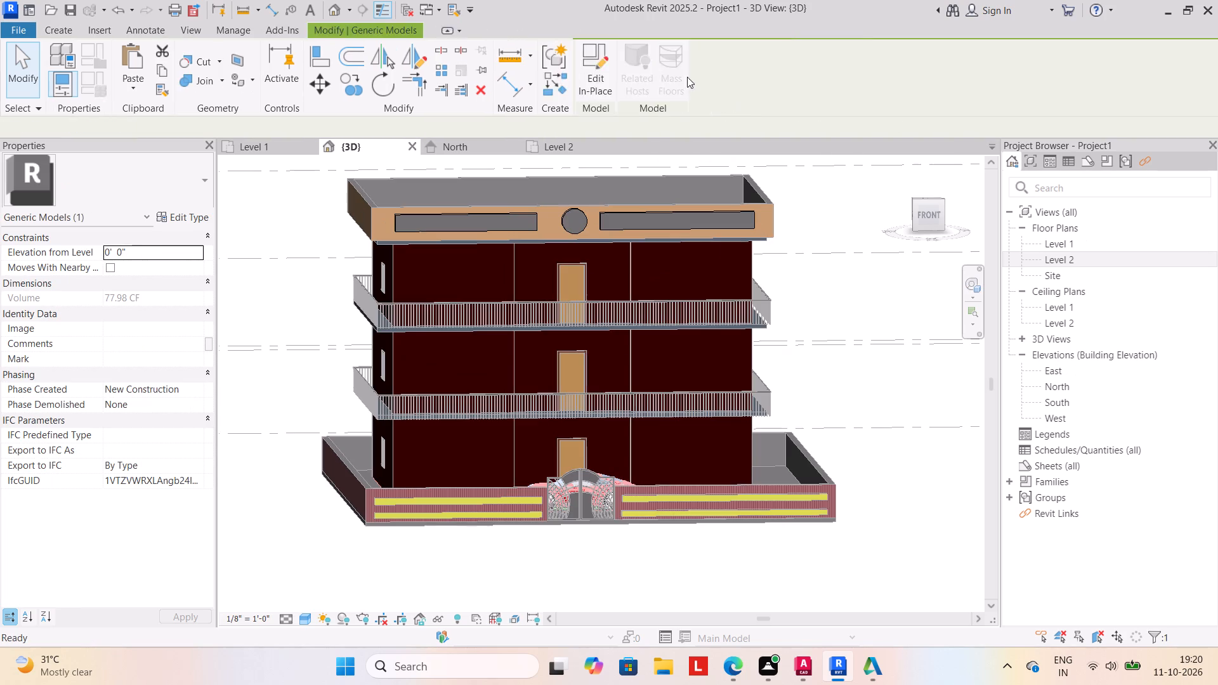
click(249, 77)
click(266, 103)
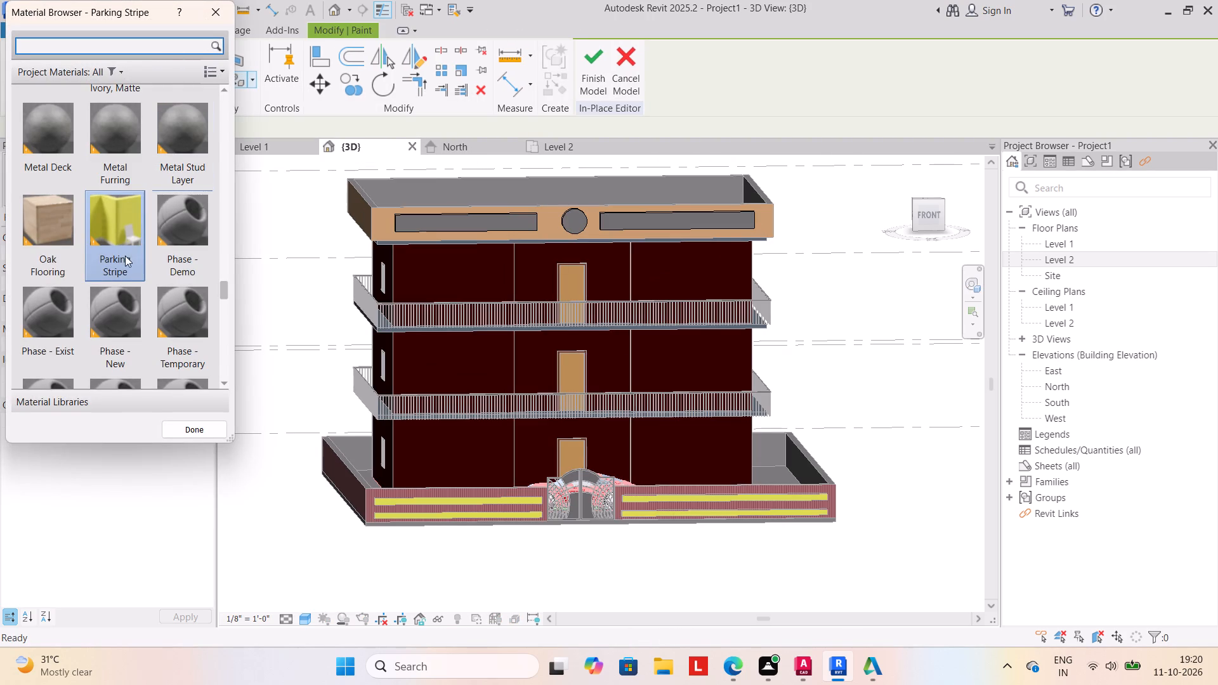
scroll(124, 251, down, 8)
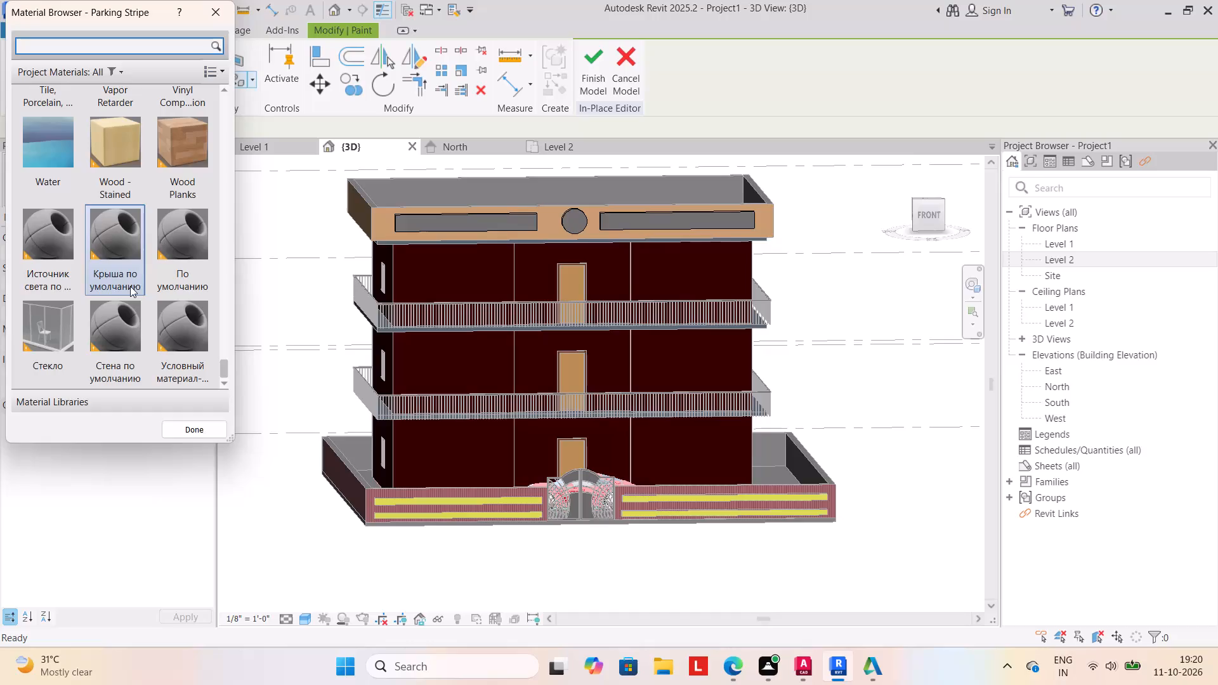
scroll(131, 286, down, 4)
scroll(131, 286, up, 2)
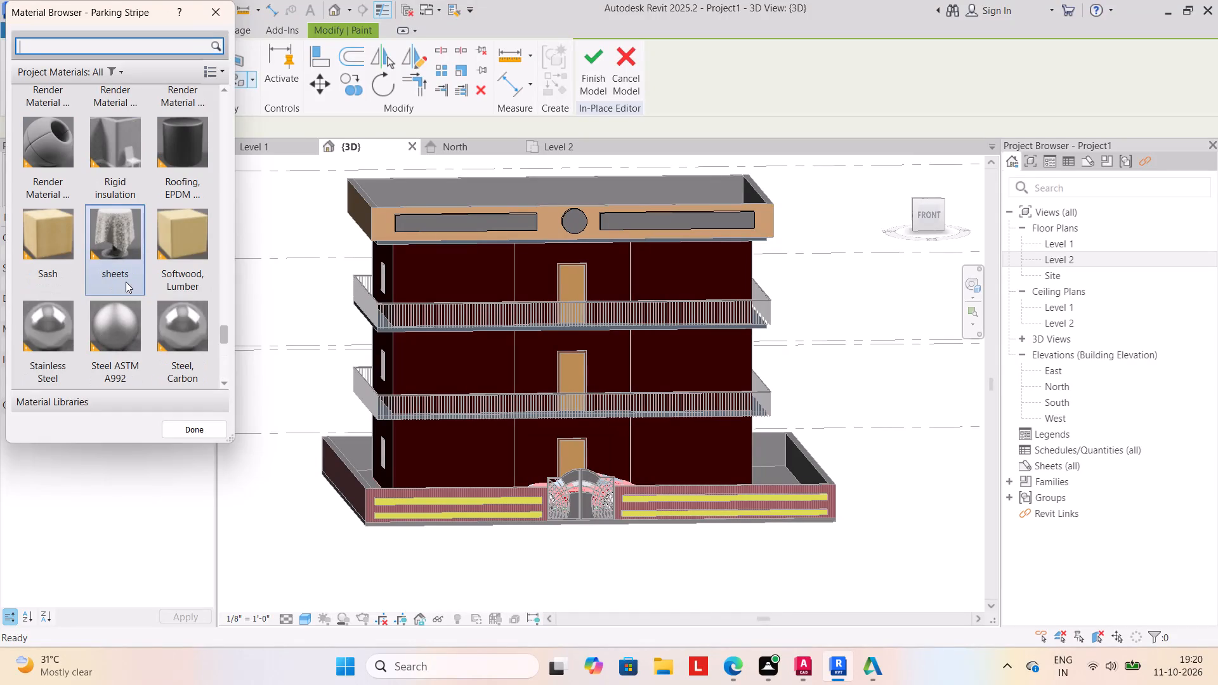
click(113, 245)
click(434, 224)
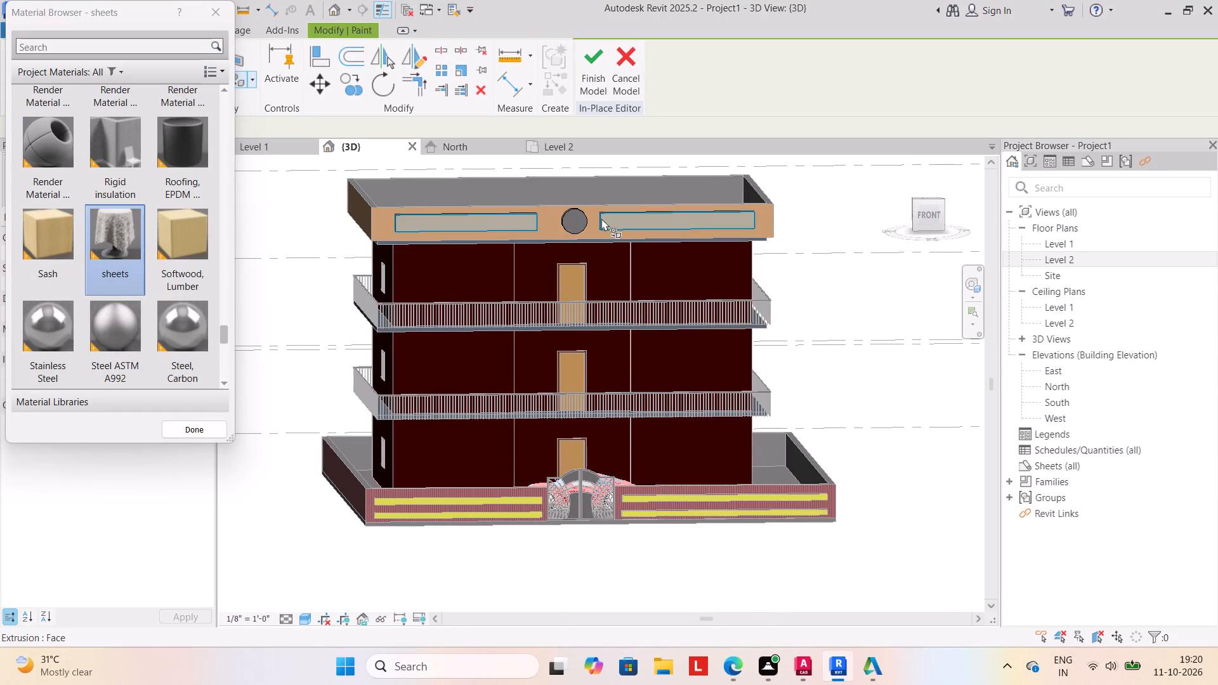
Paint the parapet's circle with the Parking Stripe material and finish the in-place model.
scroll(106, 240, up, 2)
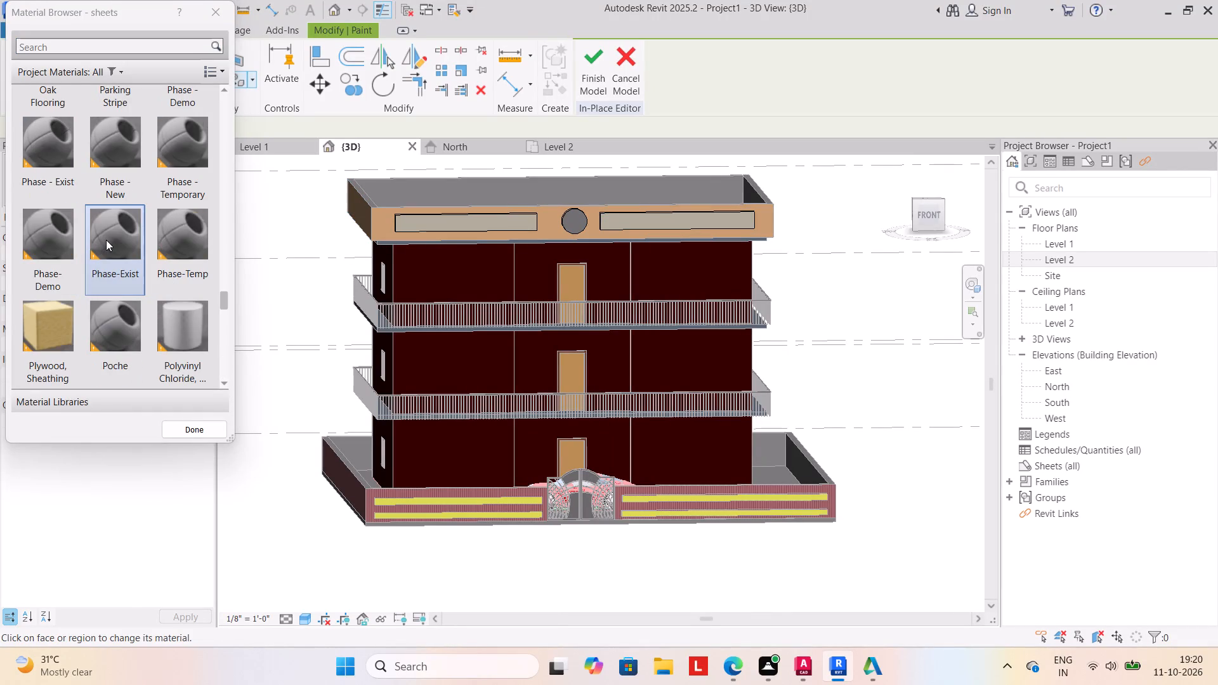
scroll(108, 243, down, 8)
scroll(113, 265, up, 3)
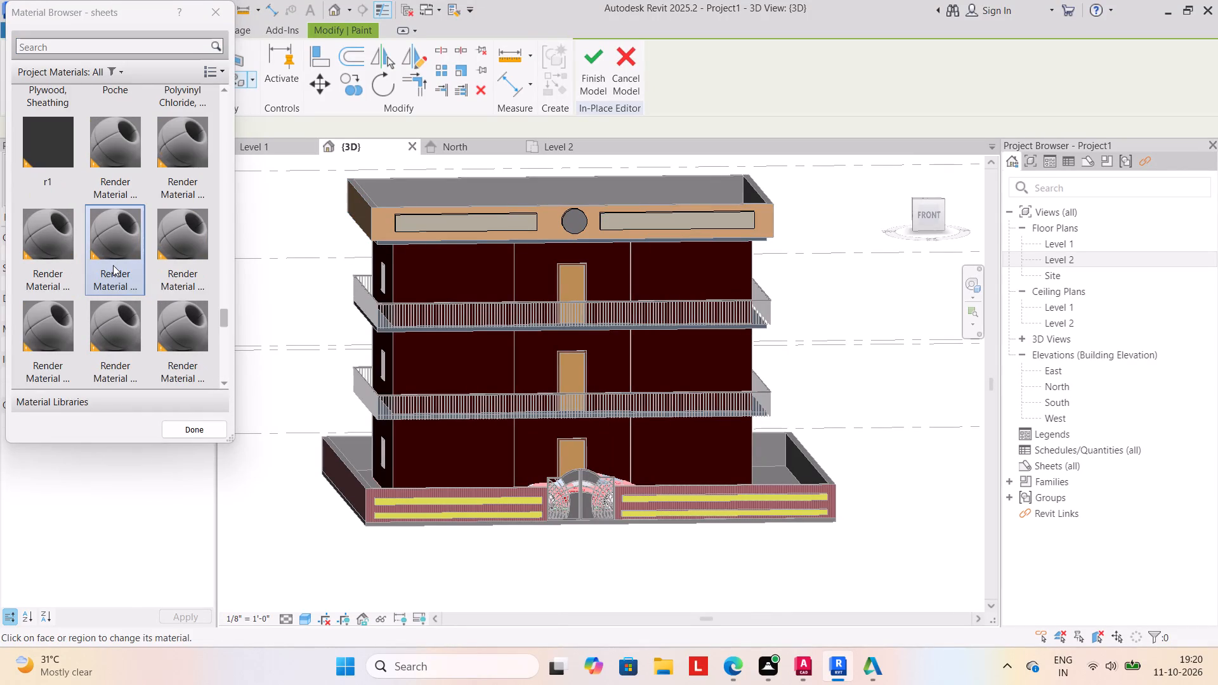
scroll(113, 265, up, 4)
scroll(113, 265, down, 2)
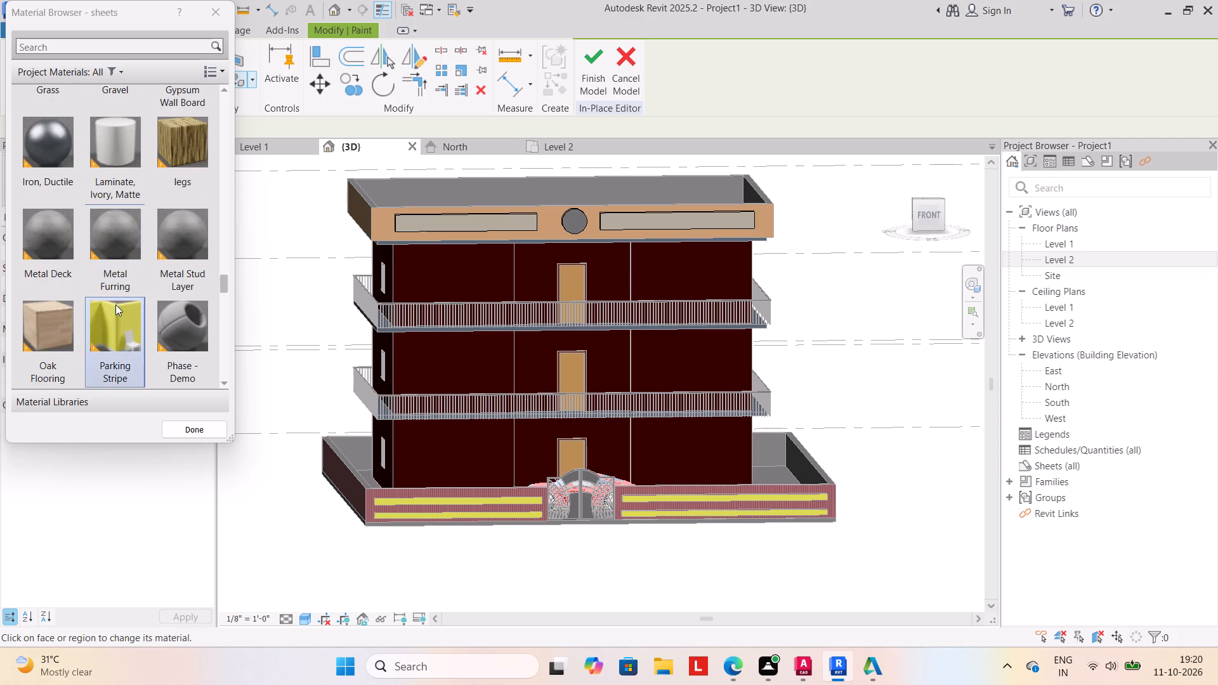
click(115, 311)
click(565, 221)
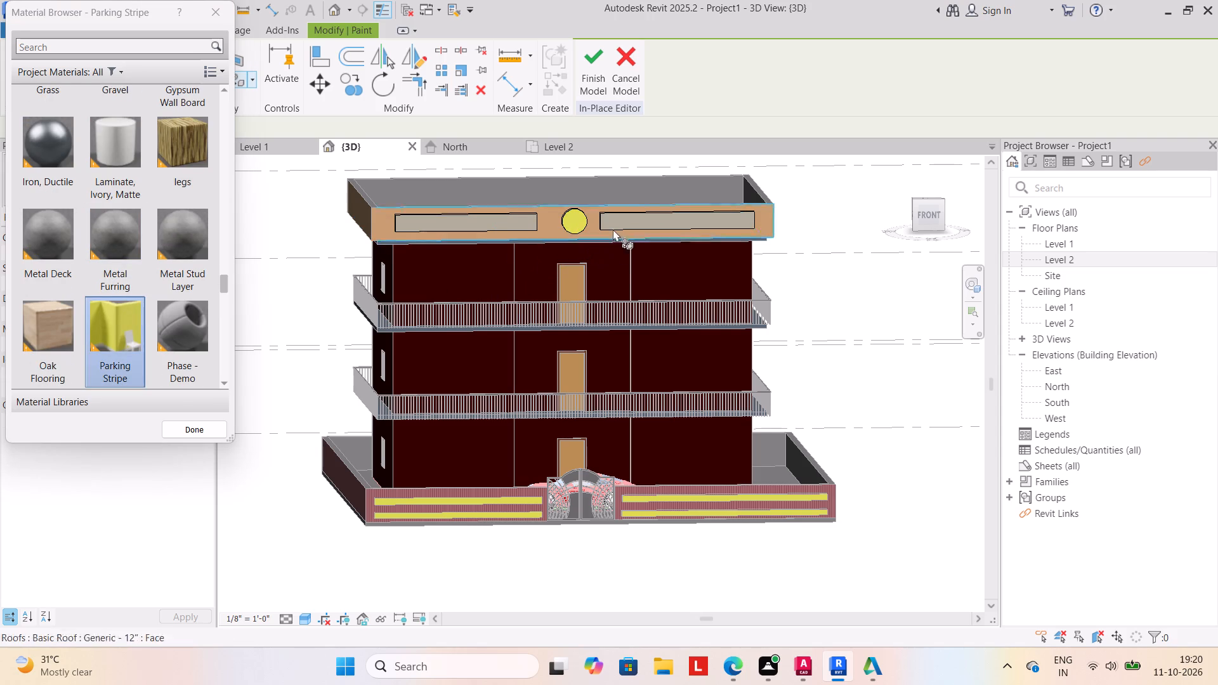
click(591, 75)
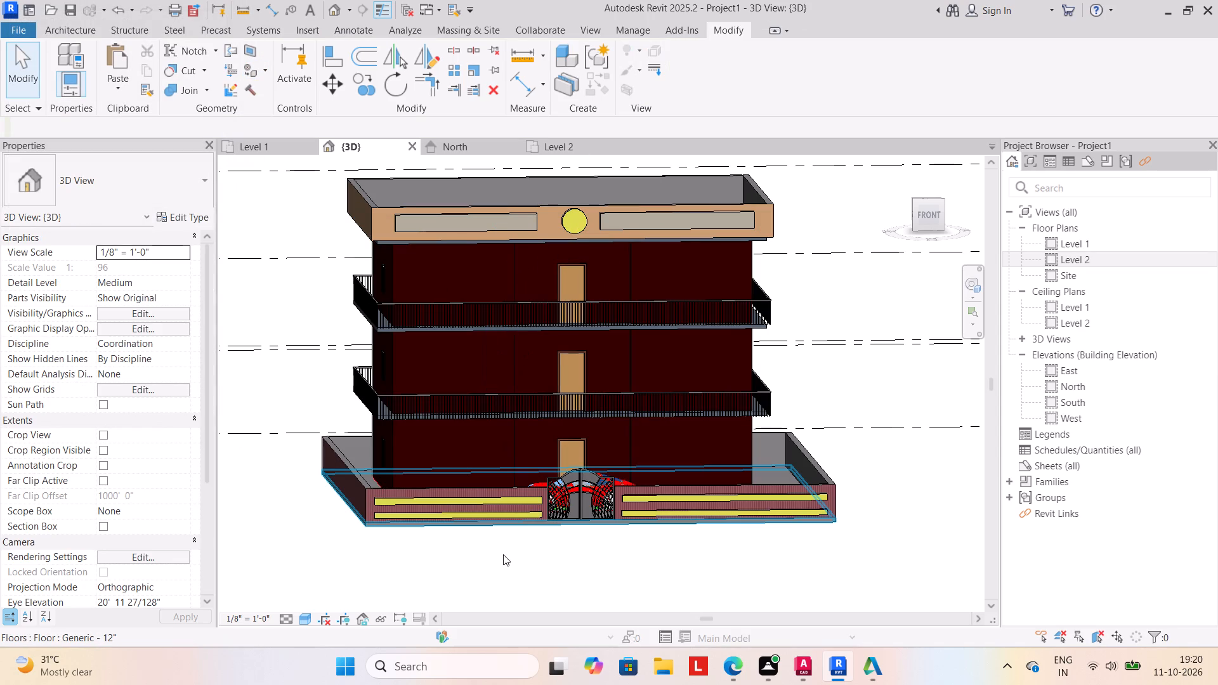
Examine the decorated house from the front around to its right side.
scroll(478, 538, down, 2)
middle_drag(478, 538, 477, 506)
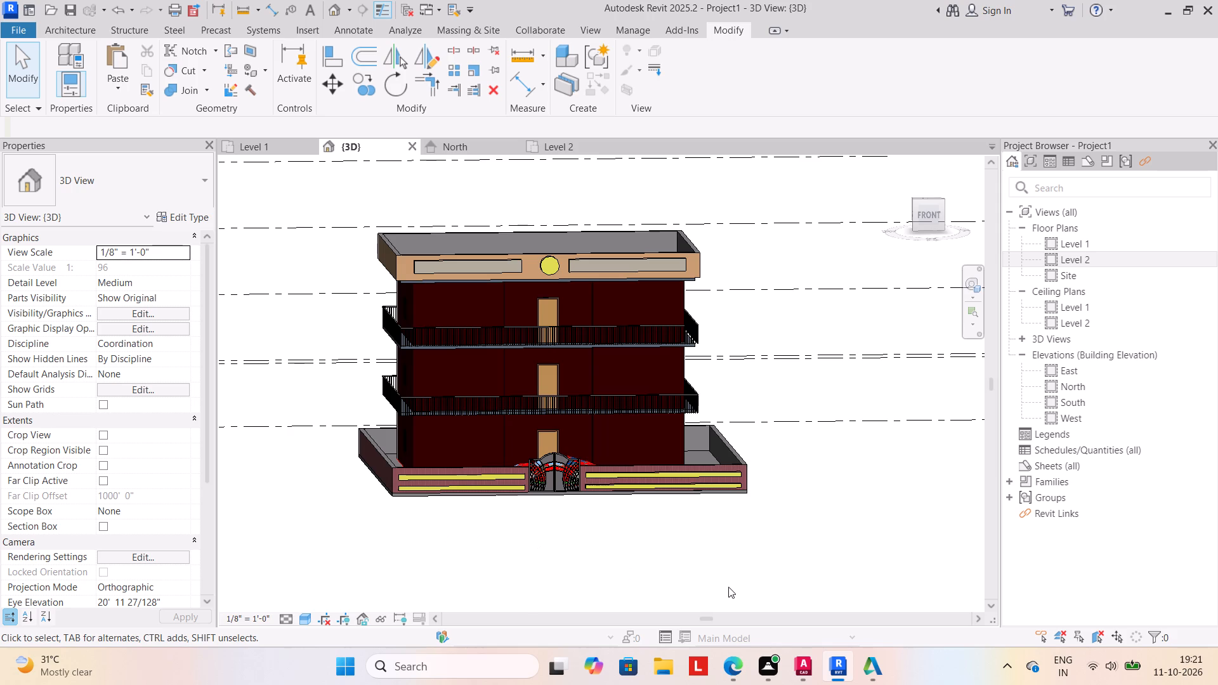
shift+middle_drag(735, 571, 593, 568)
scroll(633, 575, down, 1)
middle_drag(622, 572, 551, 555)
shift+middle_drag(704, 561, 673, 576)
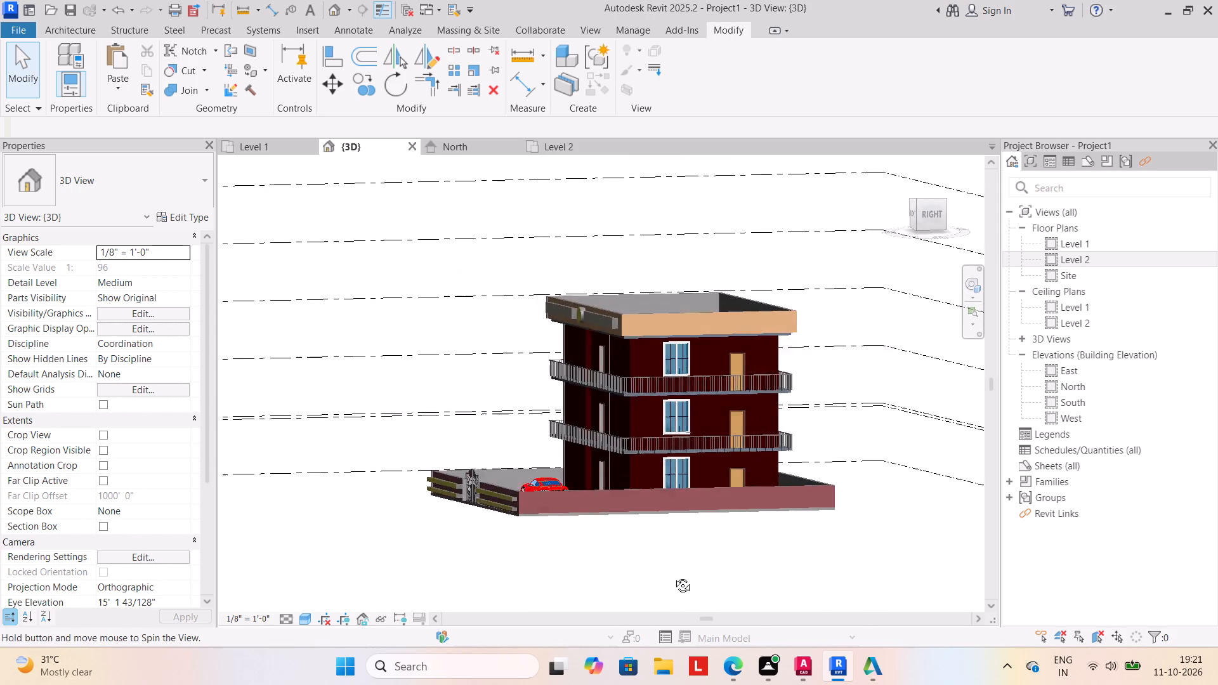
shift+middle_drag(673, 576, 655, 585)
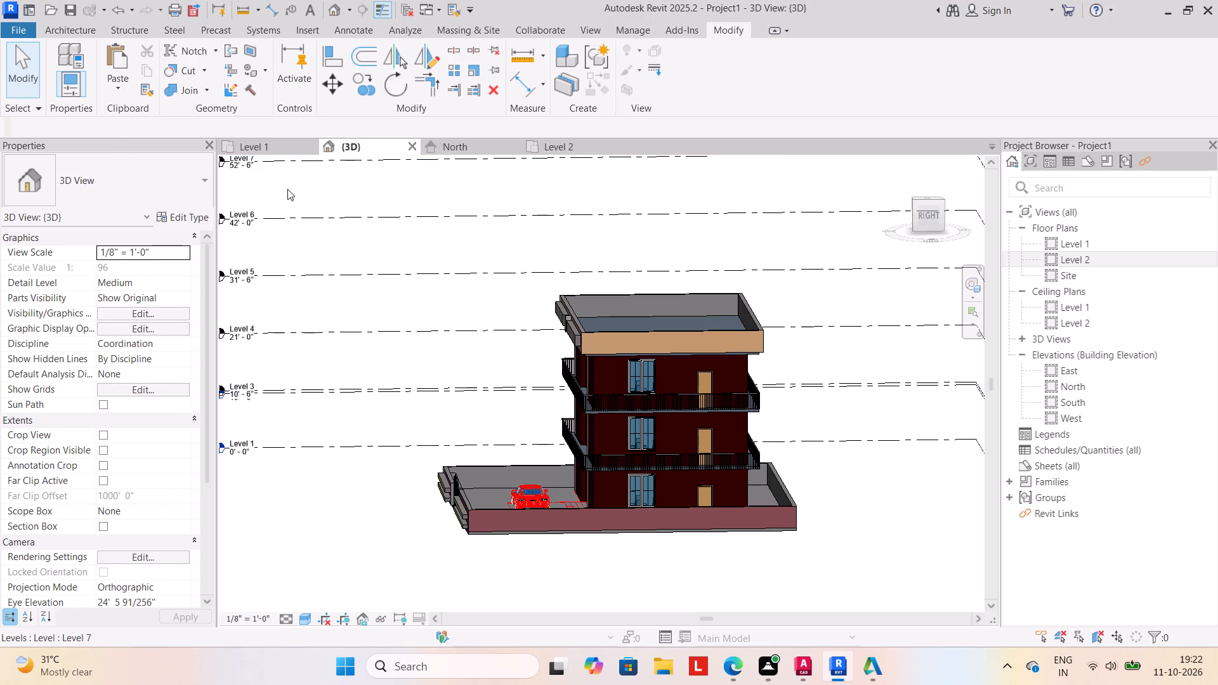
scroll(357, 209, down, 1)
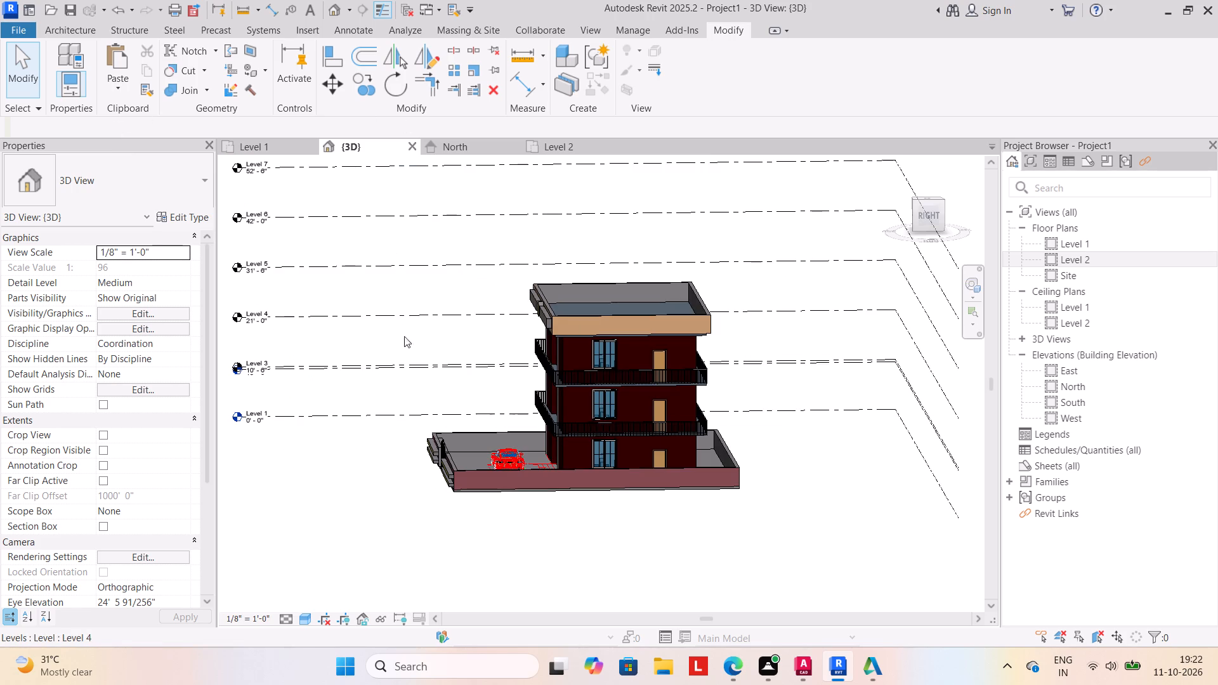
key(Escape)
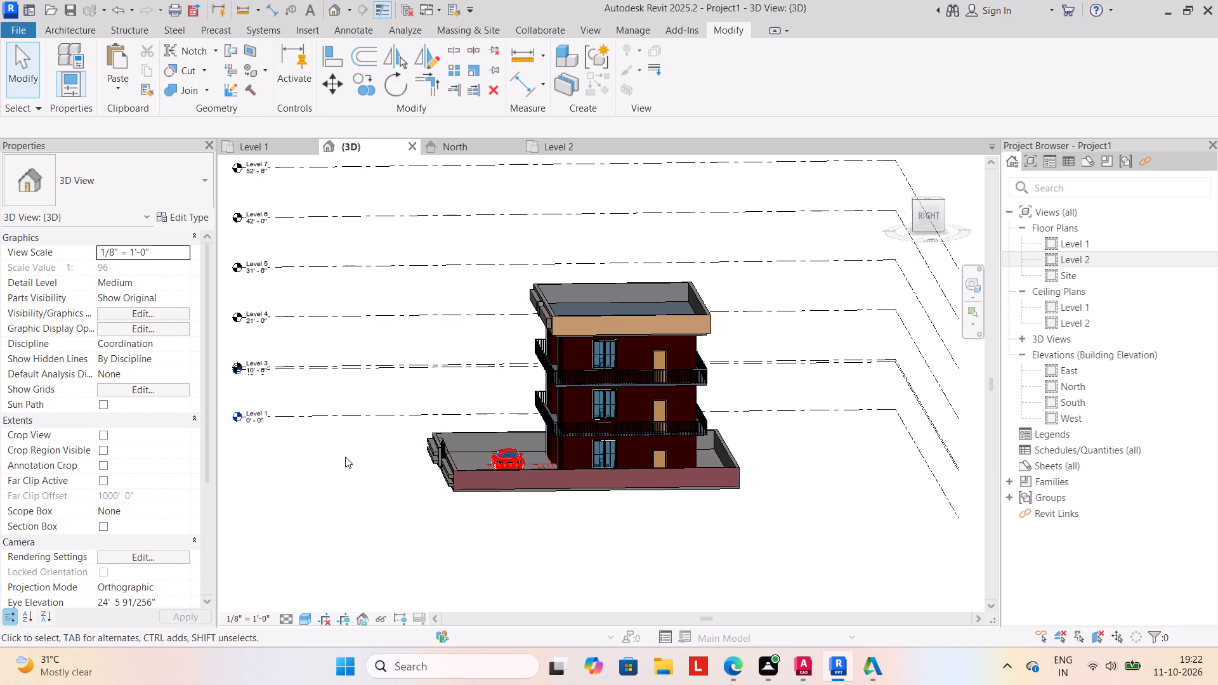
scroll(374, 504, down, 1)
middle_drag(372, 504, 342, 504)
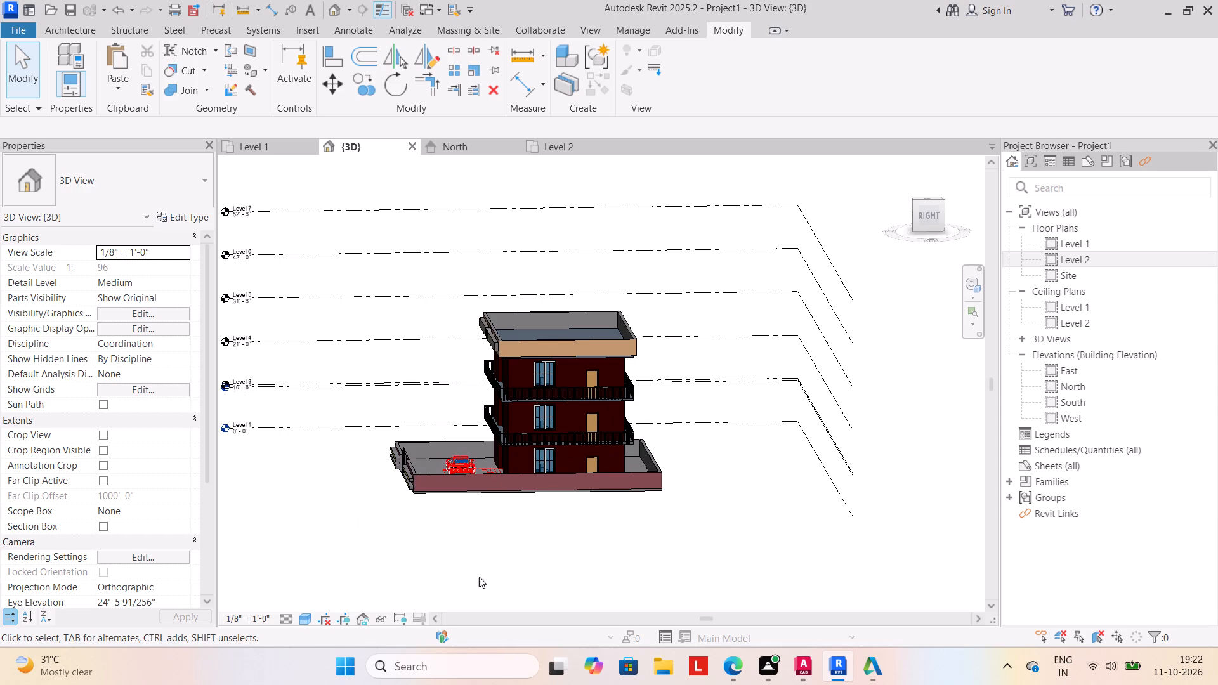
shift+middle_drag(499, 596, 482, 585)
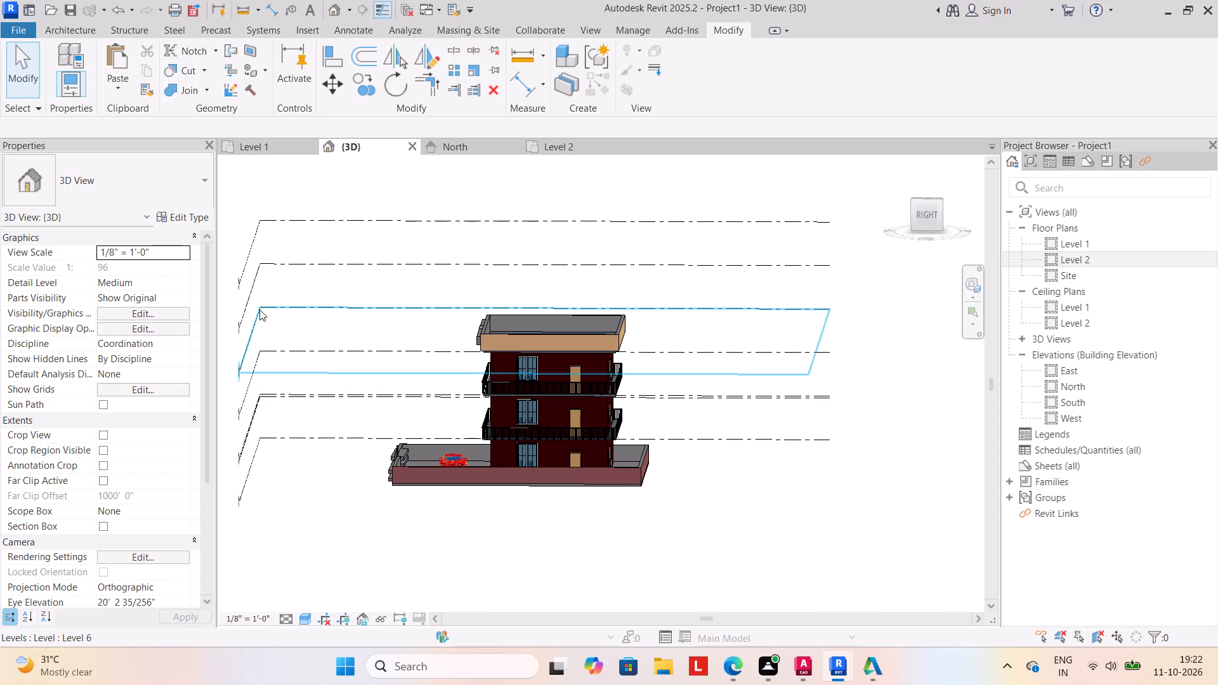
Create a new in-place component in the Generic Models category, keeping the default name.
click(67, 32)
click(239, 86)
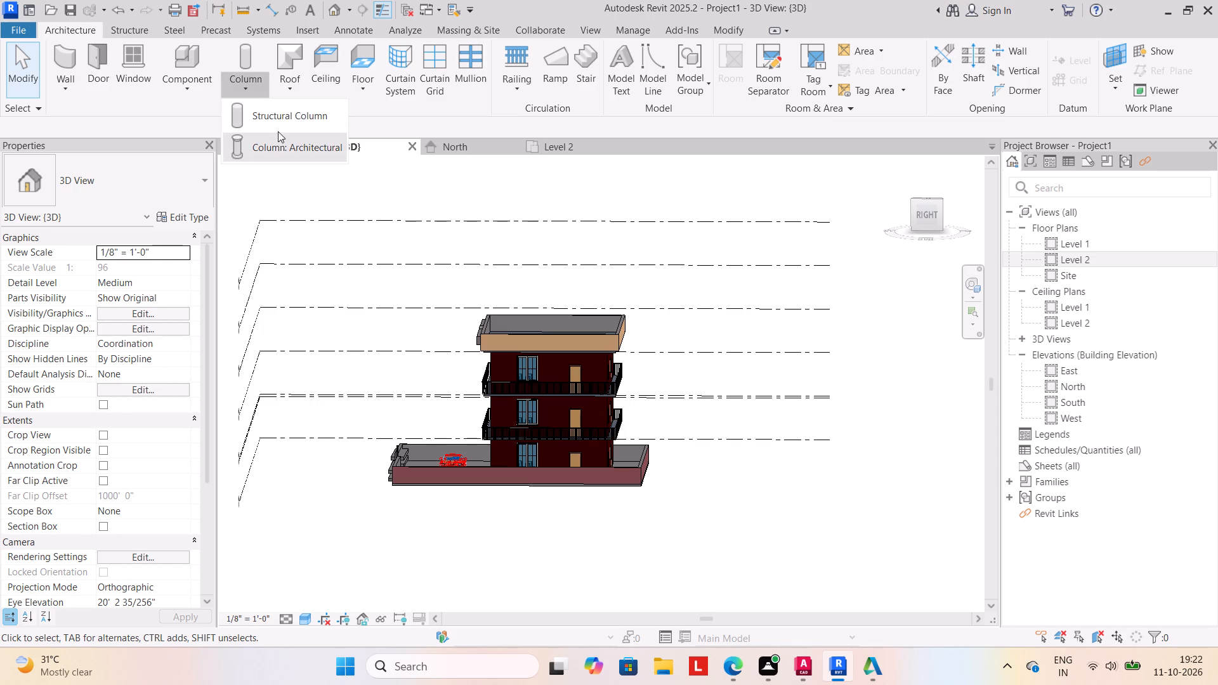
click(184, 89)
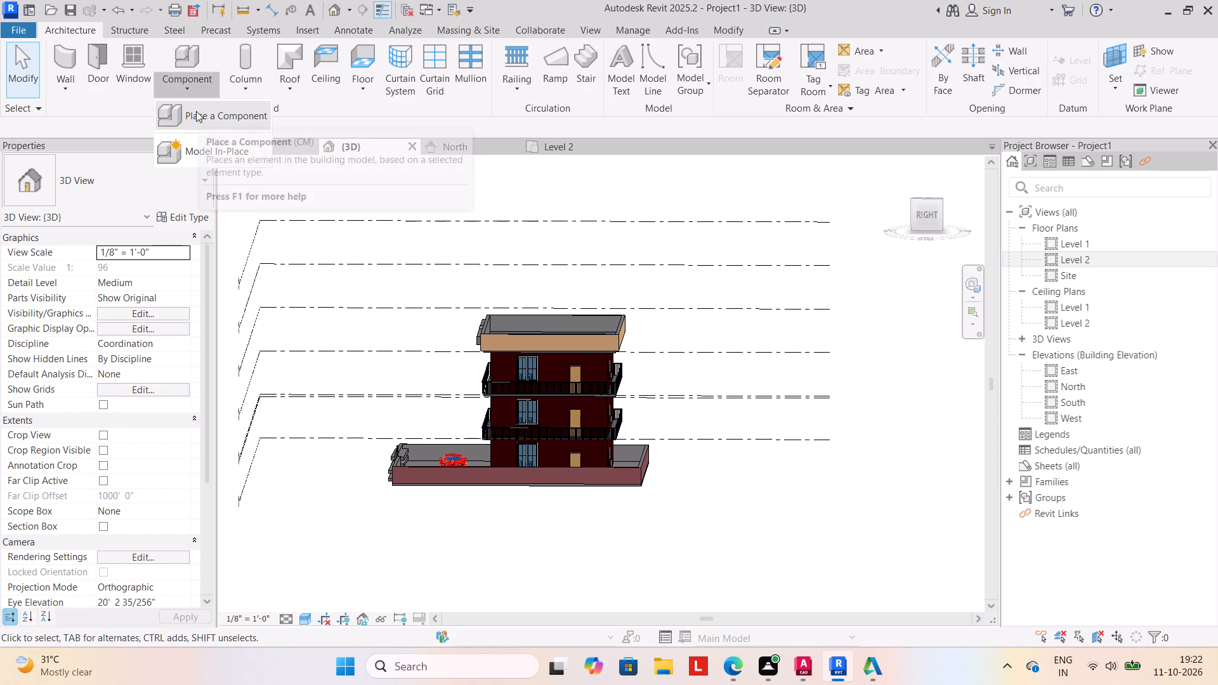
click(196, 111)
click(51, 29)
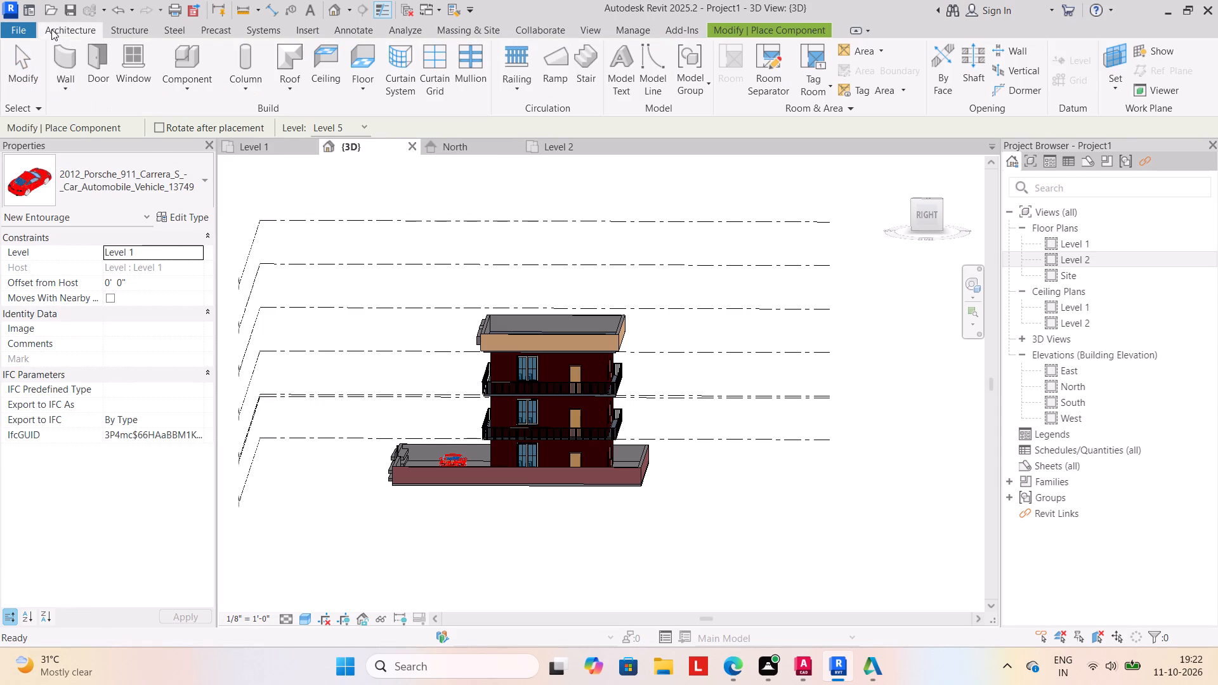
click(188, 89)
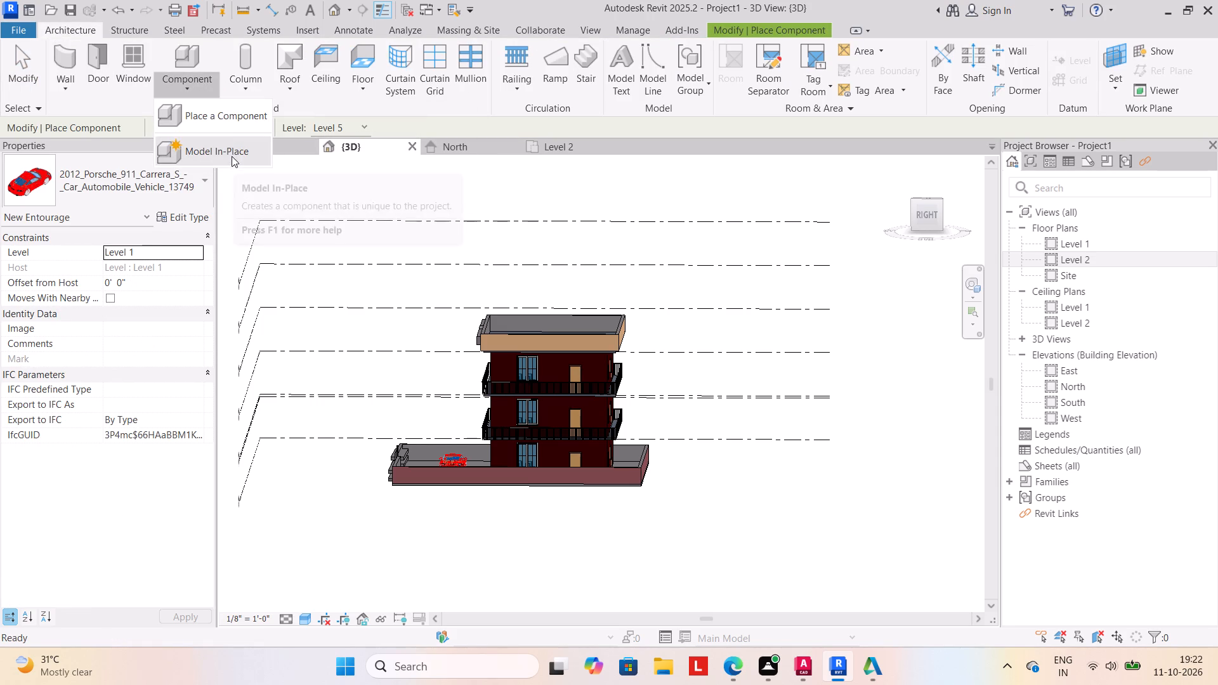
click(232, 156)
scroll(522, 299, down, 4)
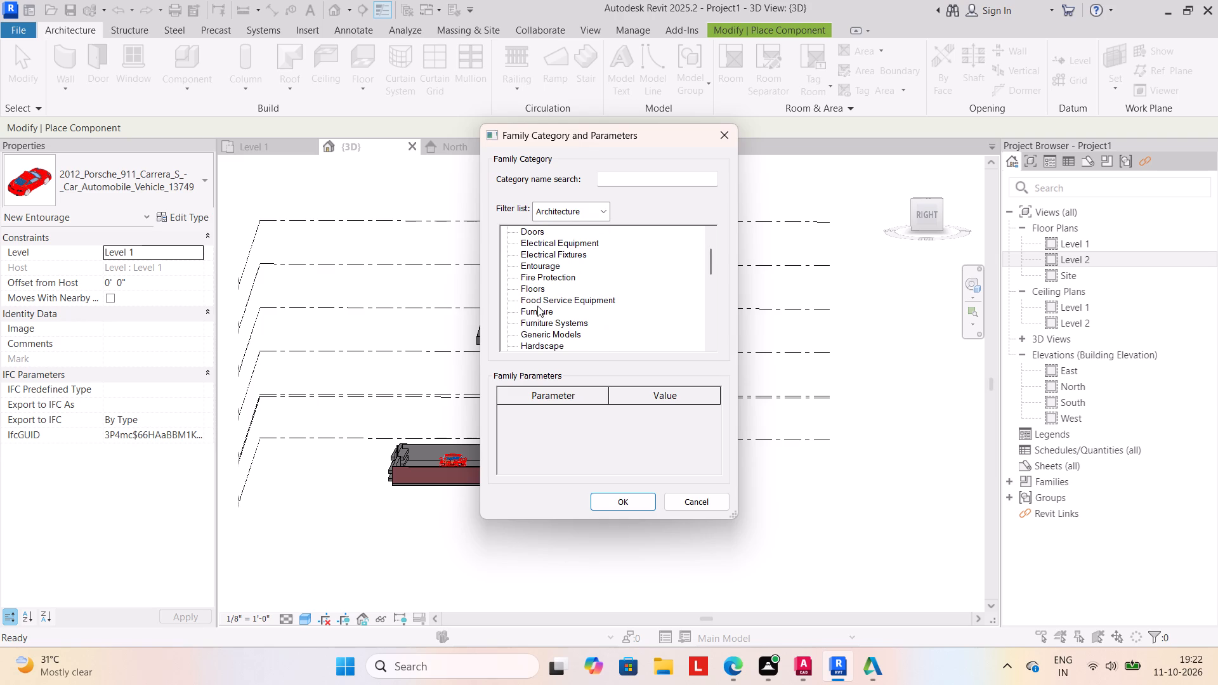
click(547, 336)
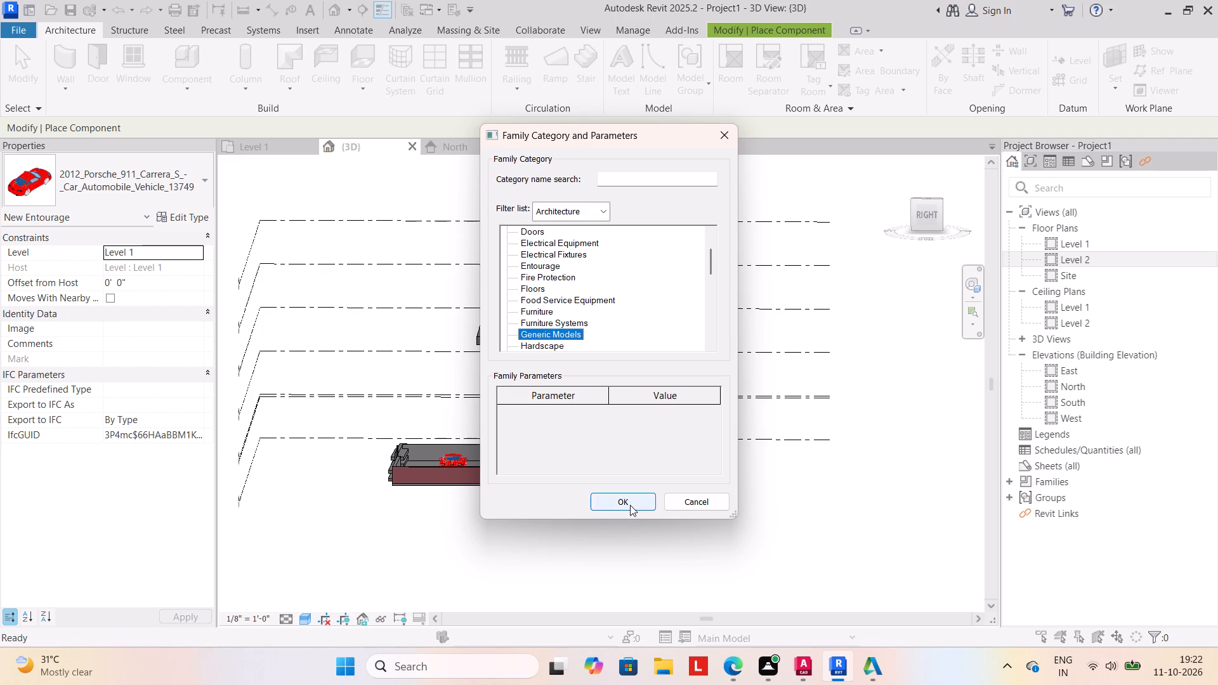
click(630, 505)
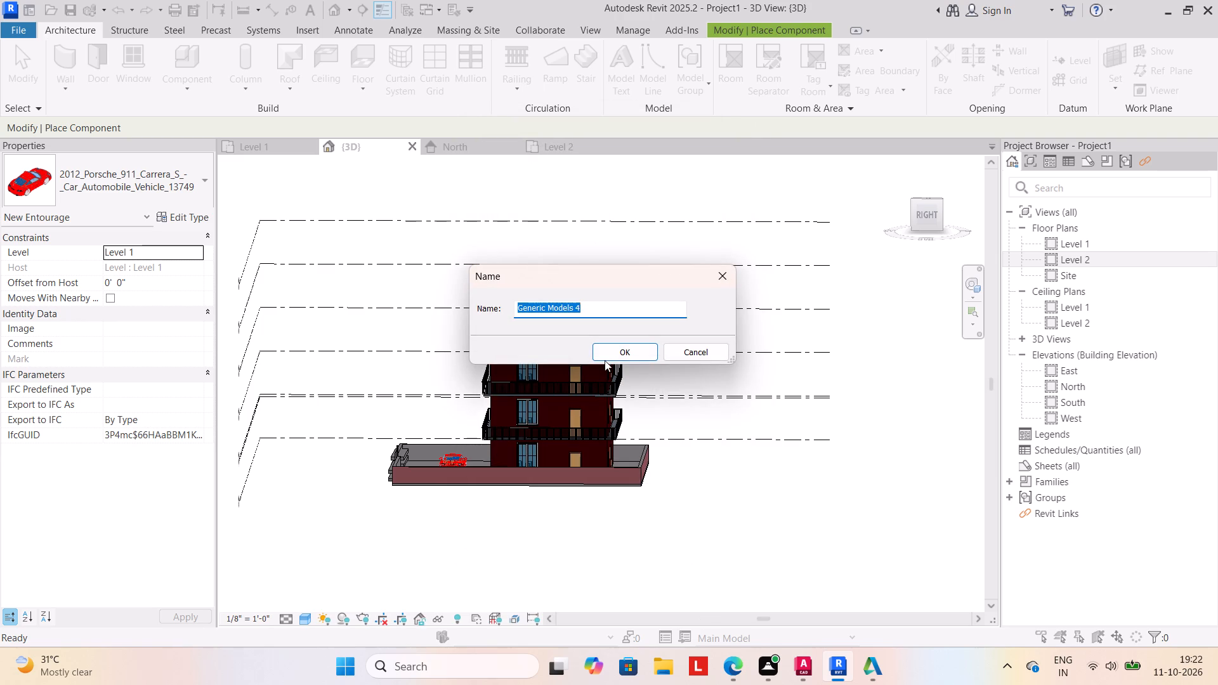
click(609, 353)
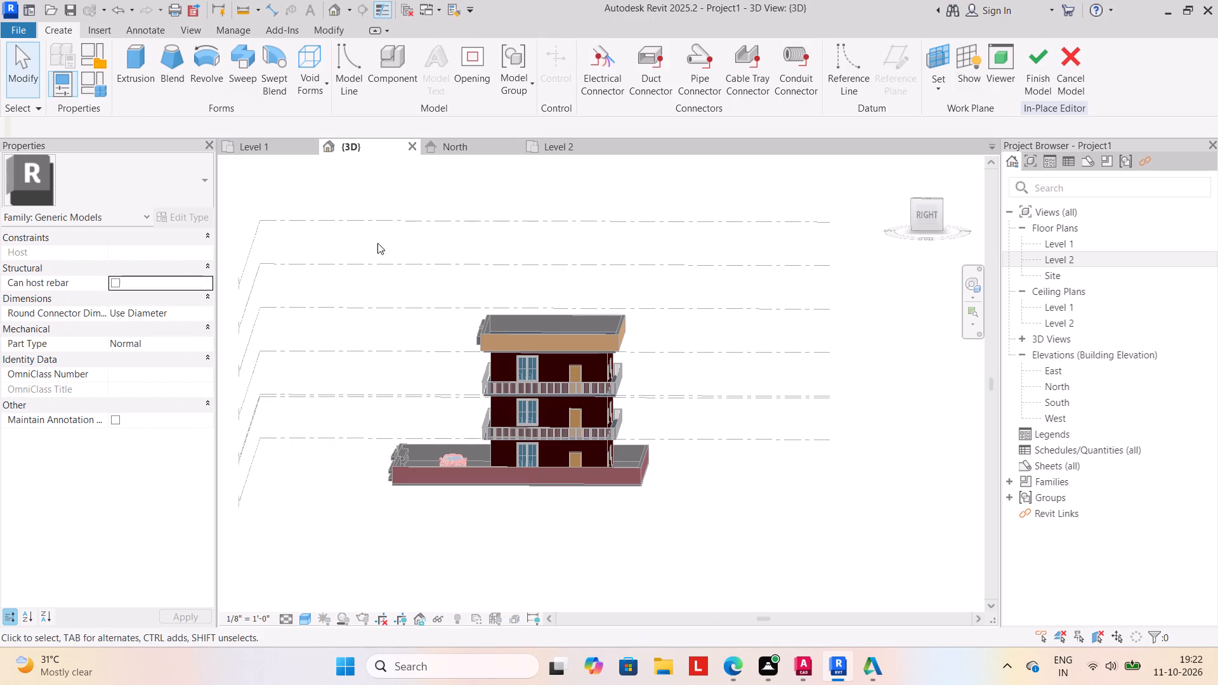
Start an extrusion and set its work plane to the outer face of the boundary wall on the house's right side.
click(125, 52)
scroll(125, 52, down, 1)
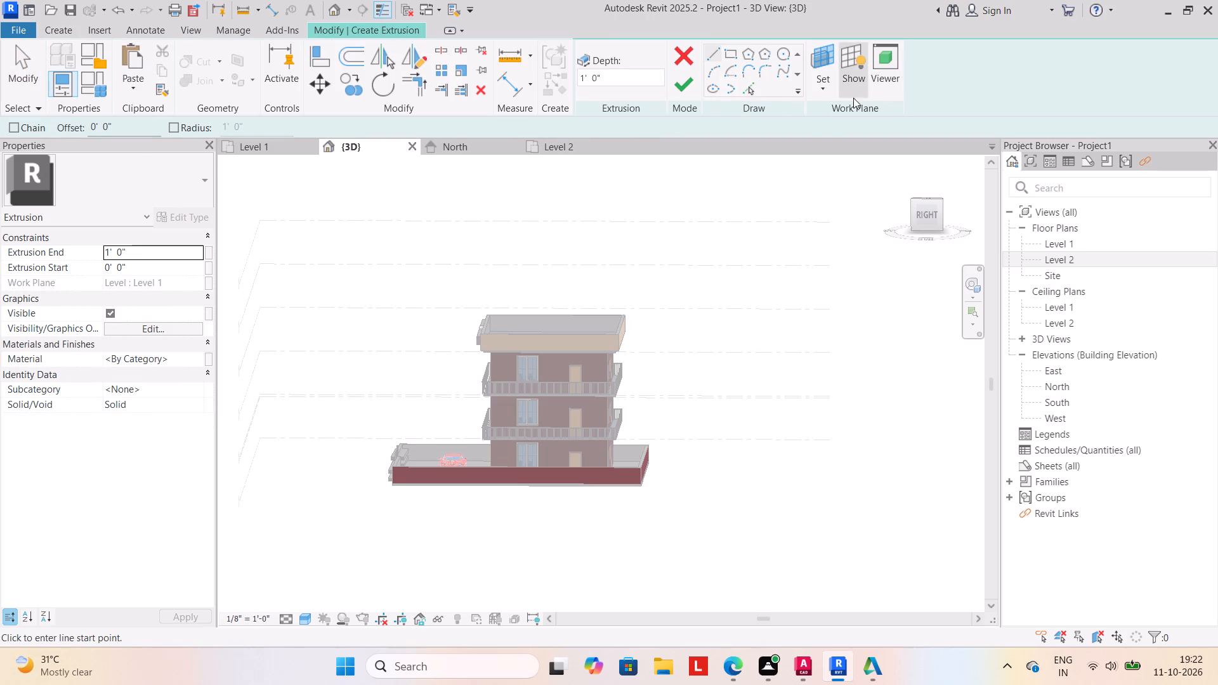
click(822, 88)
click(852, 147)
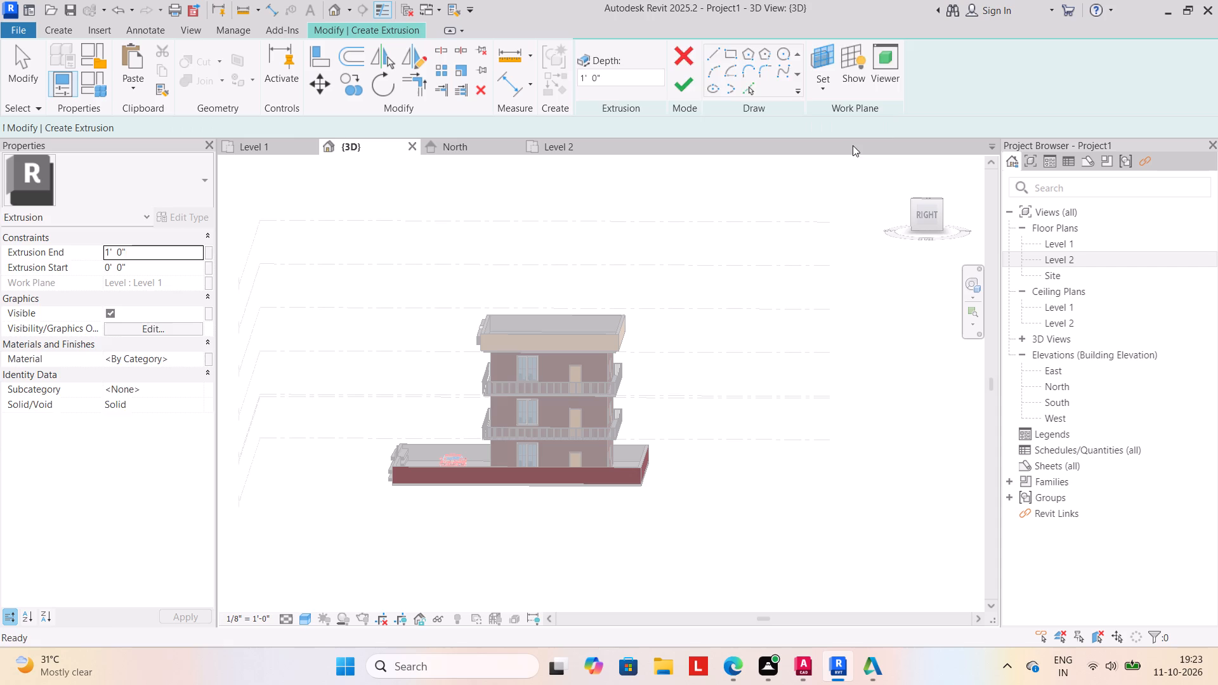
click(594, 467)
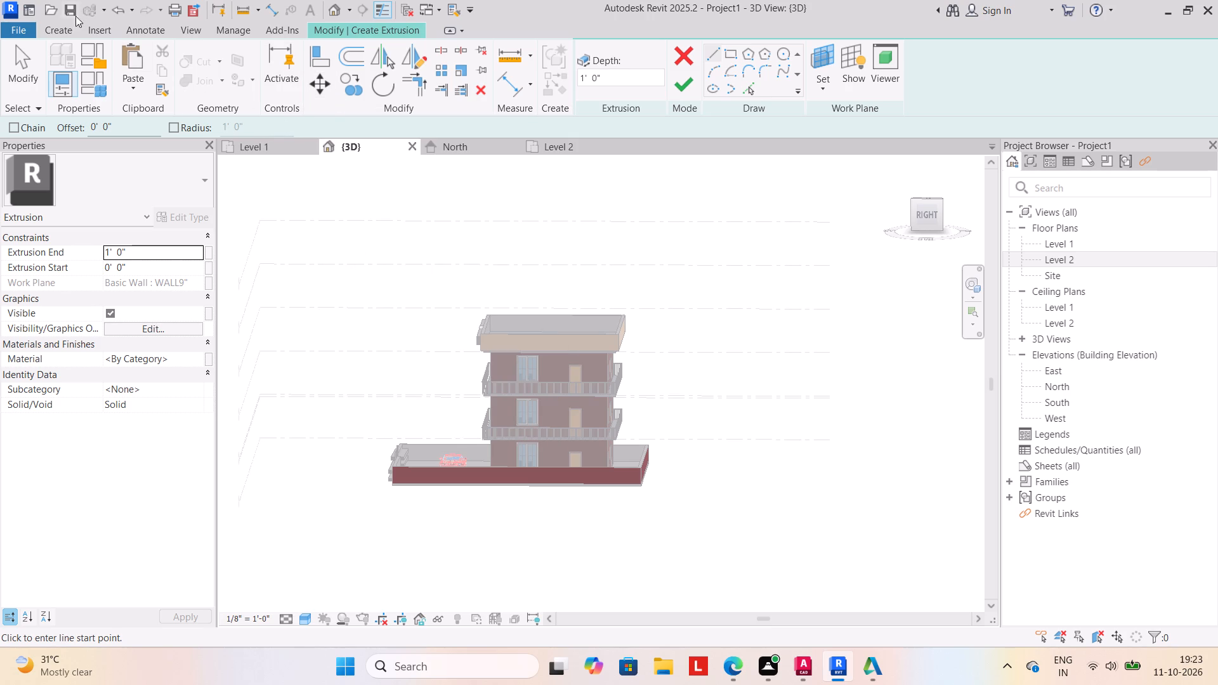
click(55, 32)
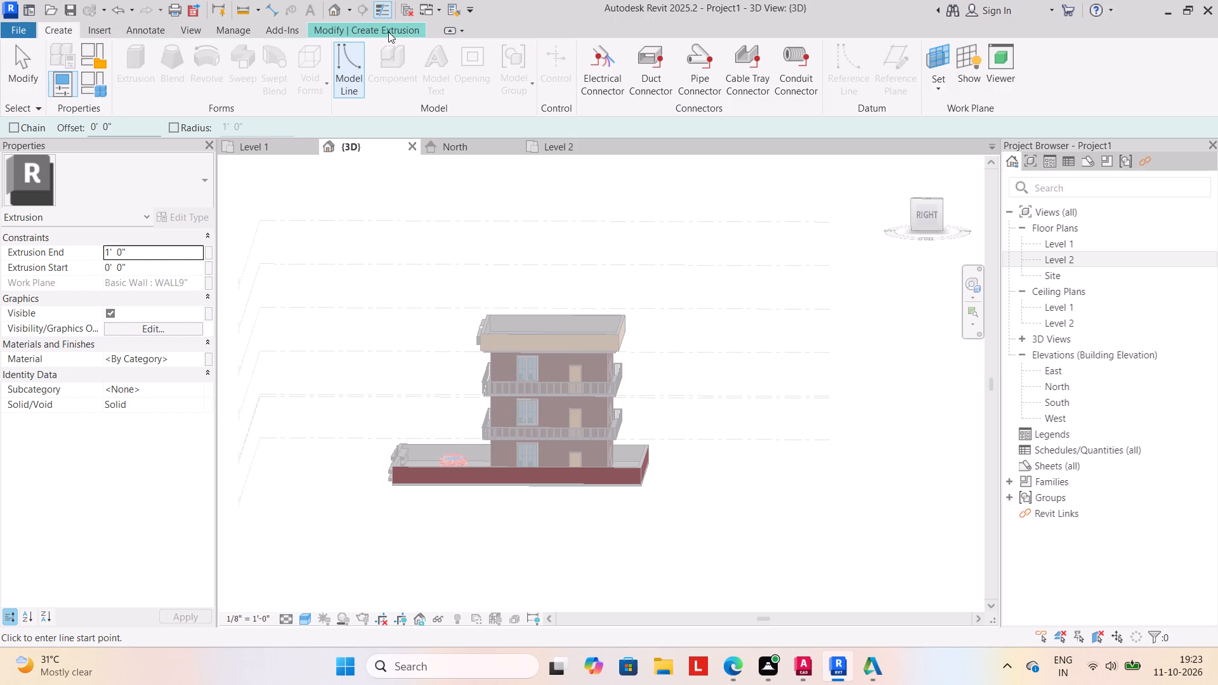
click(390, 31)
click(820, 89)
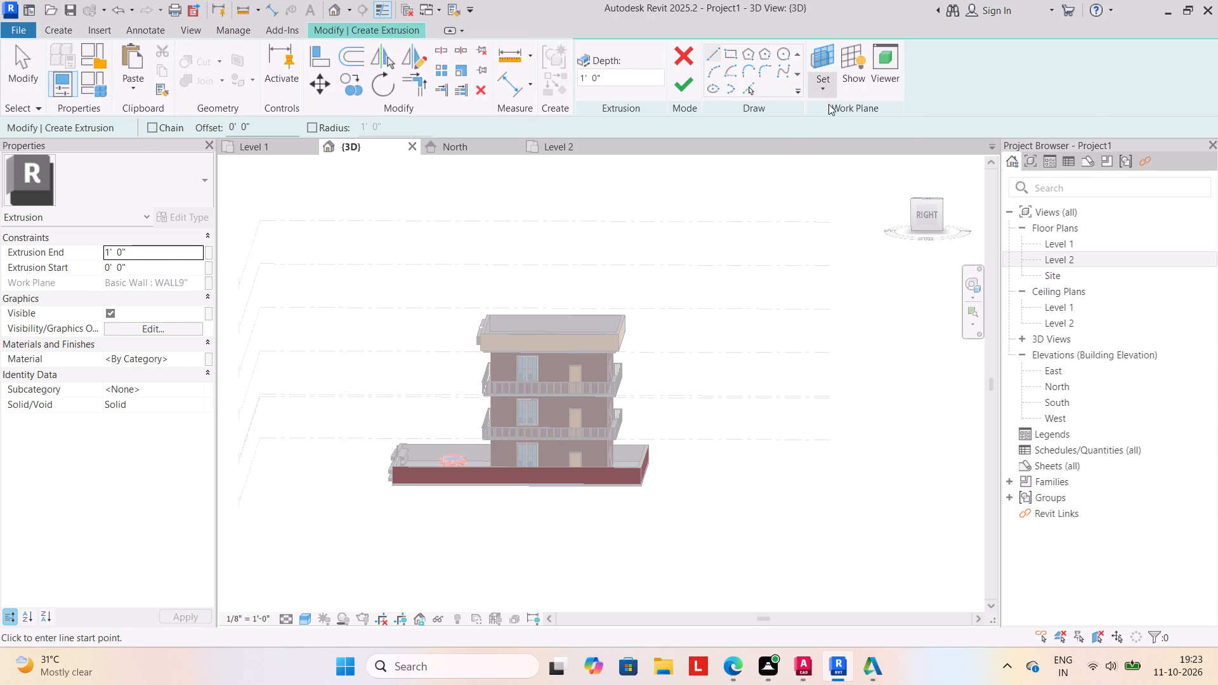
click(840, 147)
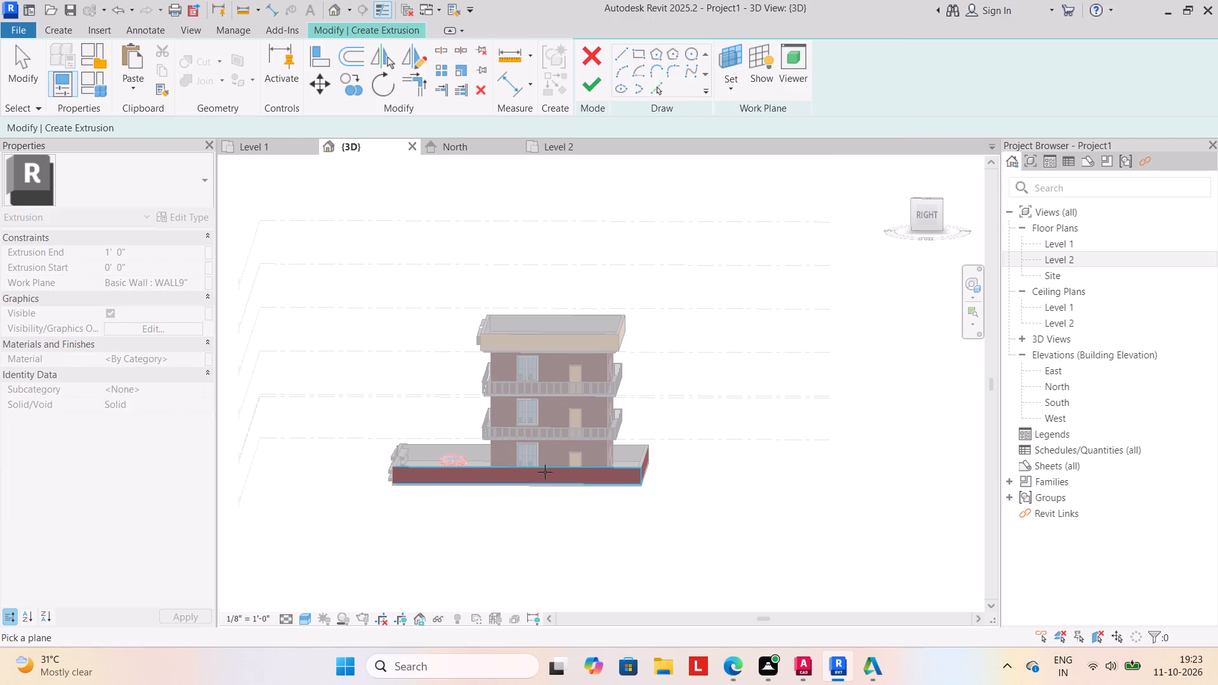
click(545, 472)
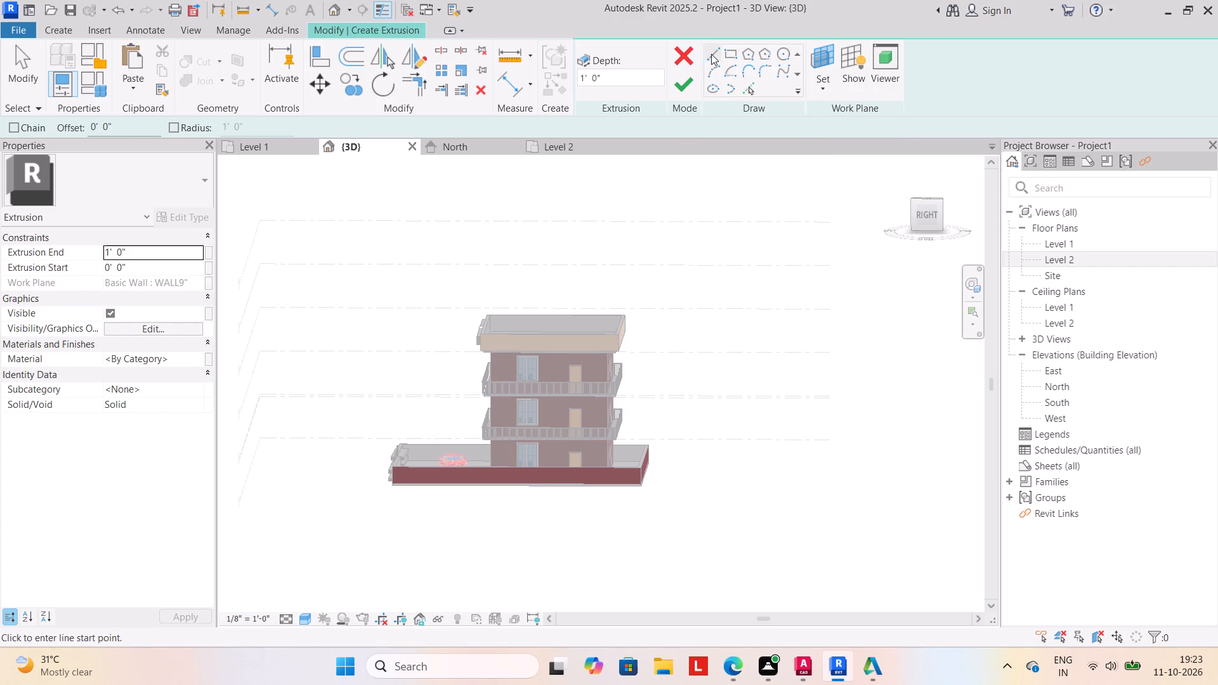
Sketch an open-topped U of three lines, about 2'-5" wide and 2'-11" high, across the boundary wall's top edge near its front corner.
click(711, 54)
scroll(390, 493, up, 4)
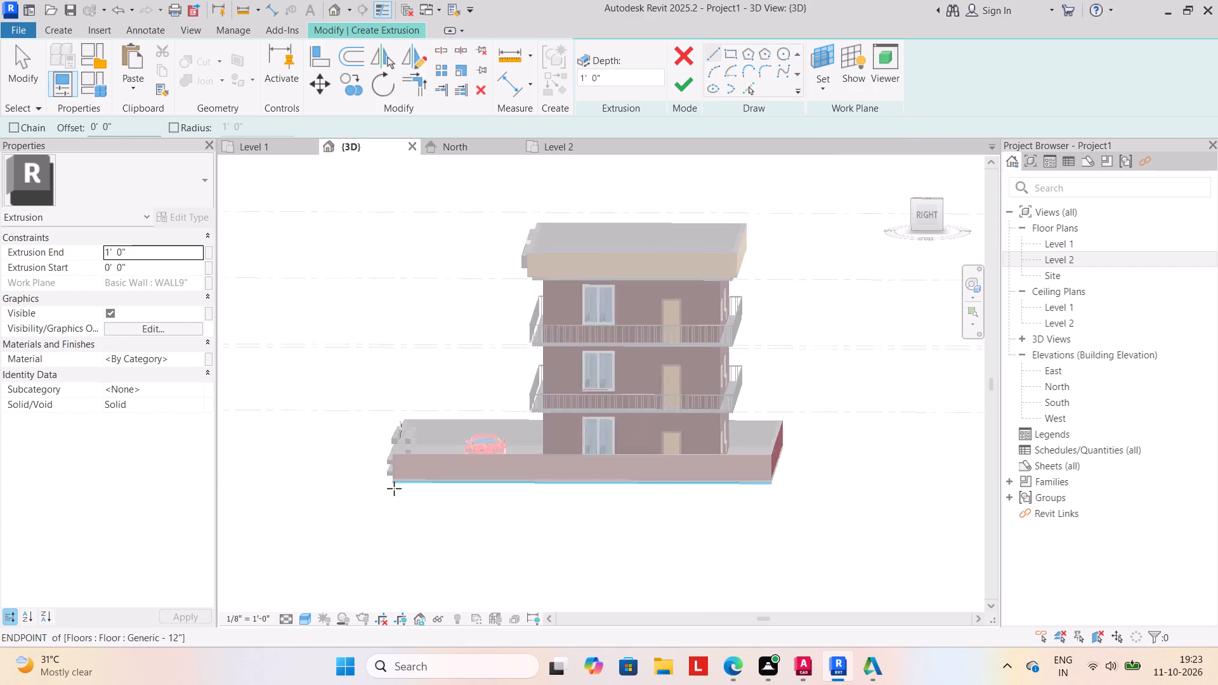
scroll(394, 488, up, 3)
scroll(463, 422, up, 7)
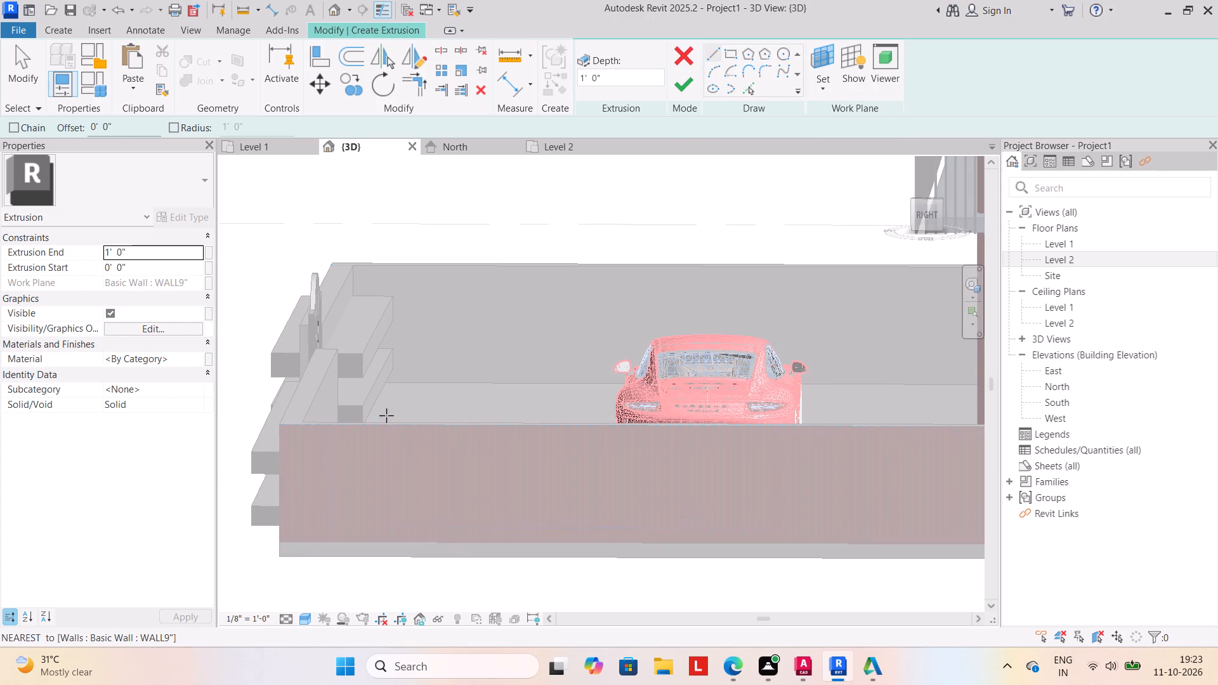
drag(381, 400, 385, 414)
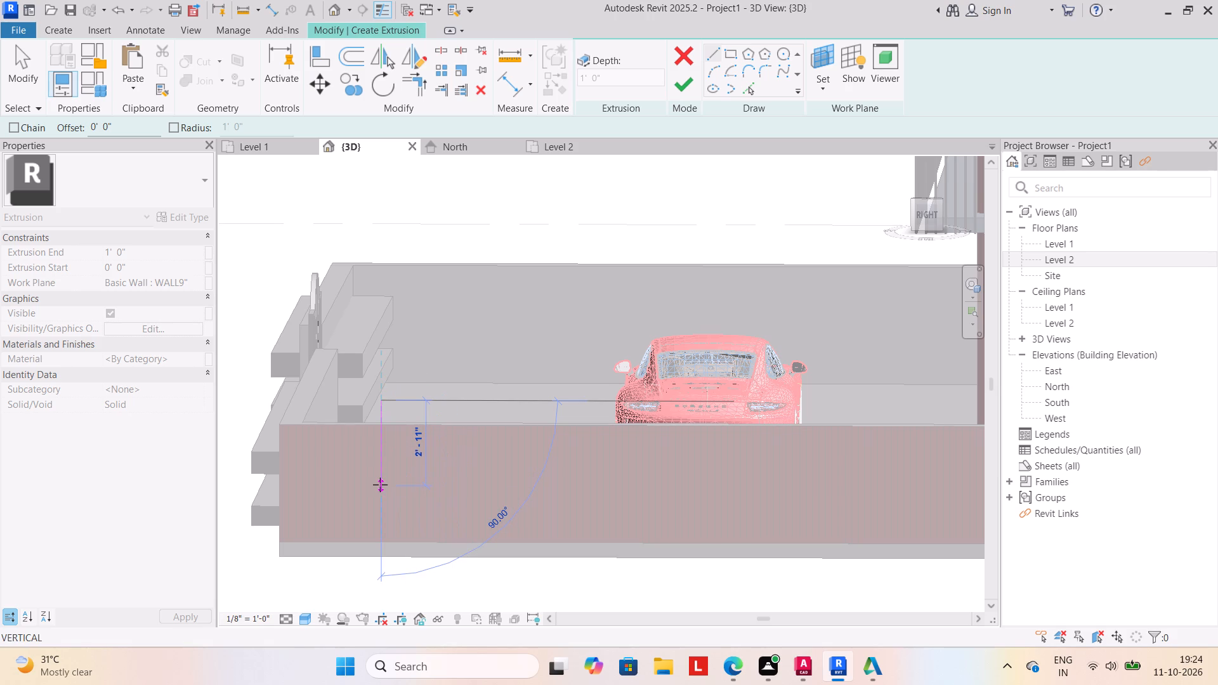
click(380, 485)
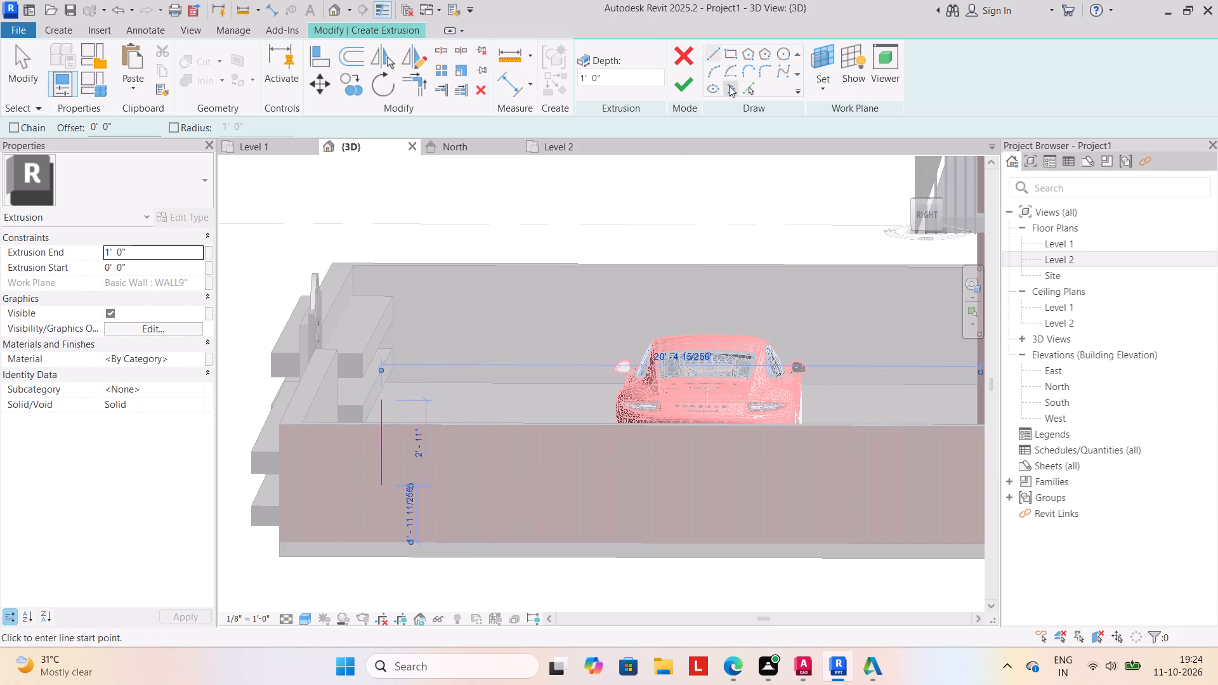
click(715, 51)
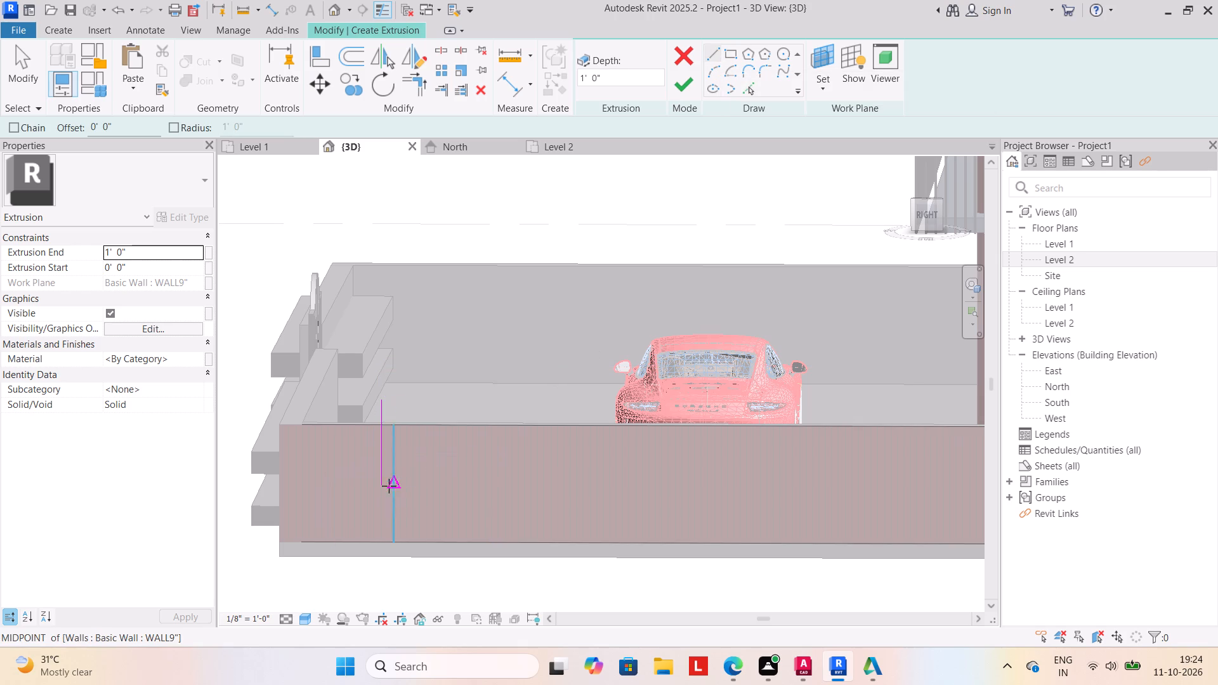
click(380, 485)
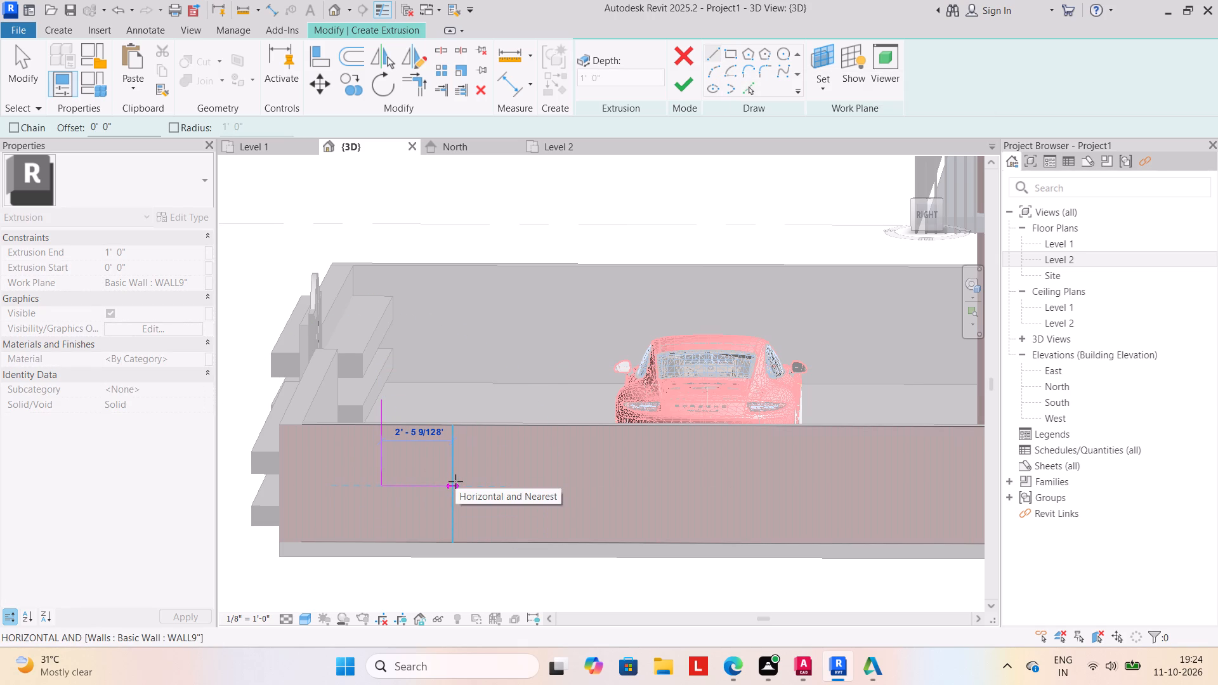
click(455, 481)
drag(454, 483, 455, 468)
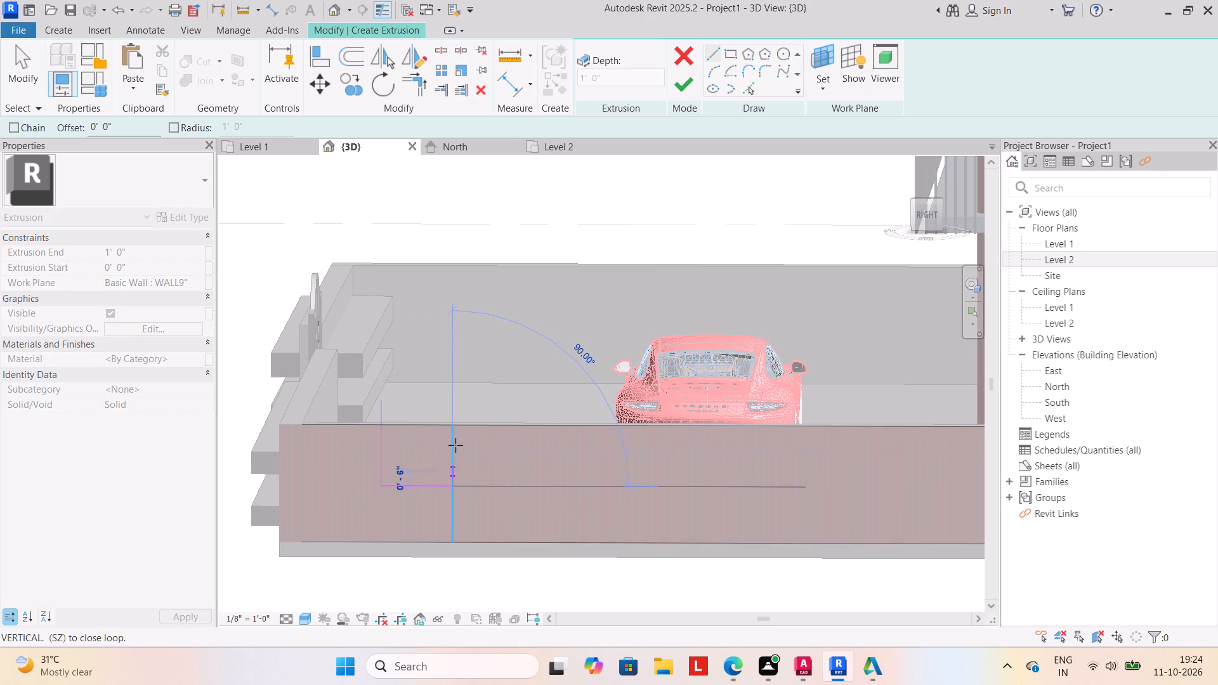
click(455, 400)
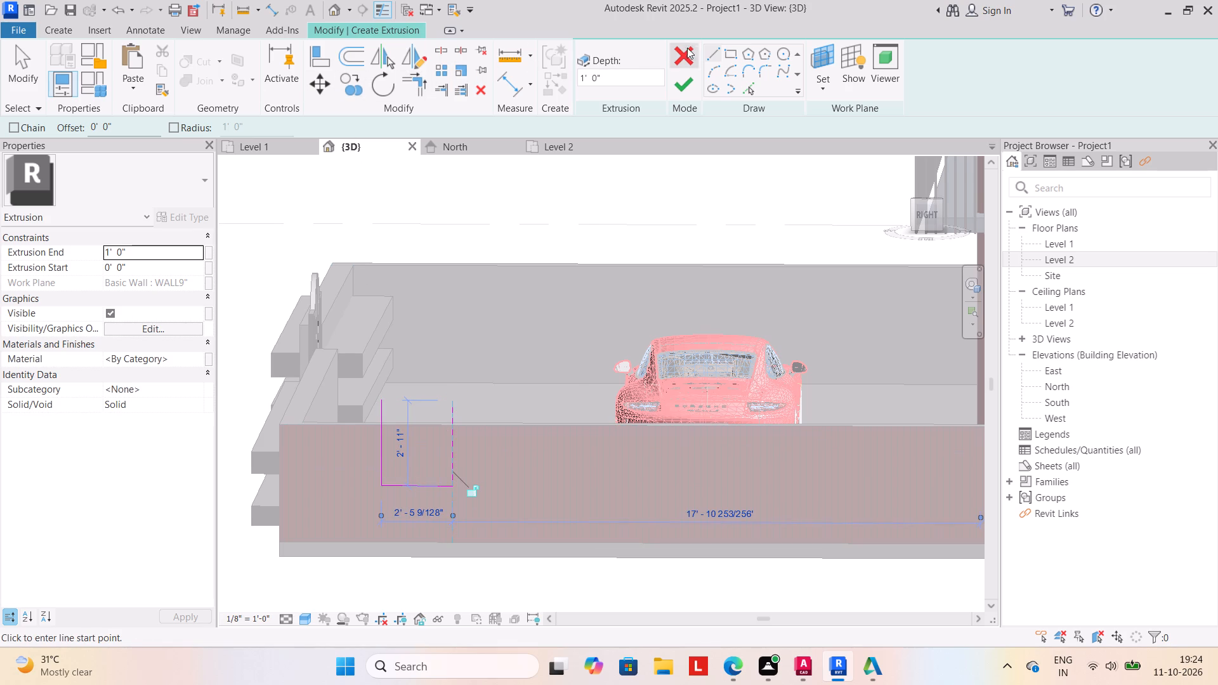
Close the top of the U profile with a shallow downward-curving arc and finish the extrusion at 1' depth.
click(712, 68)
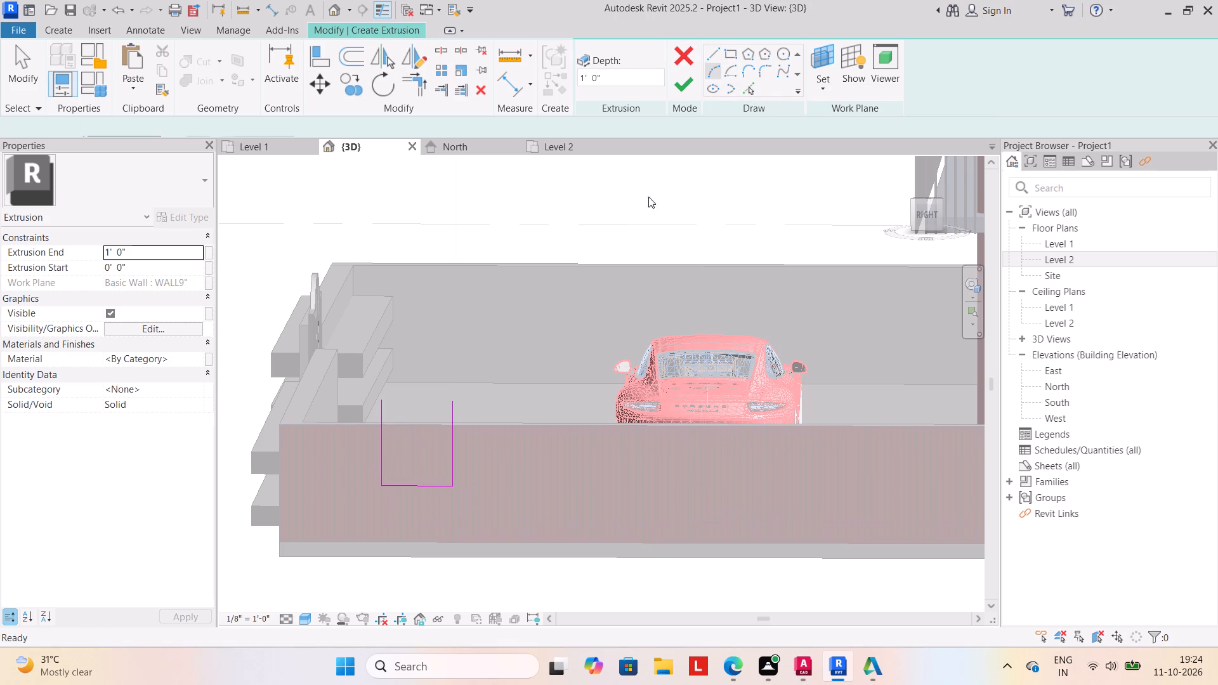
click(377, 392)
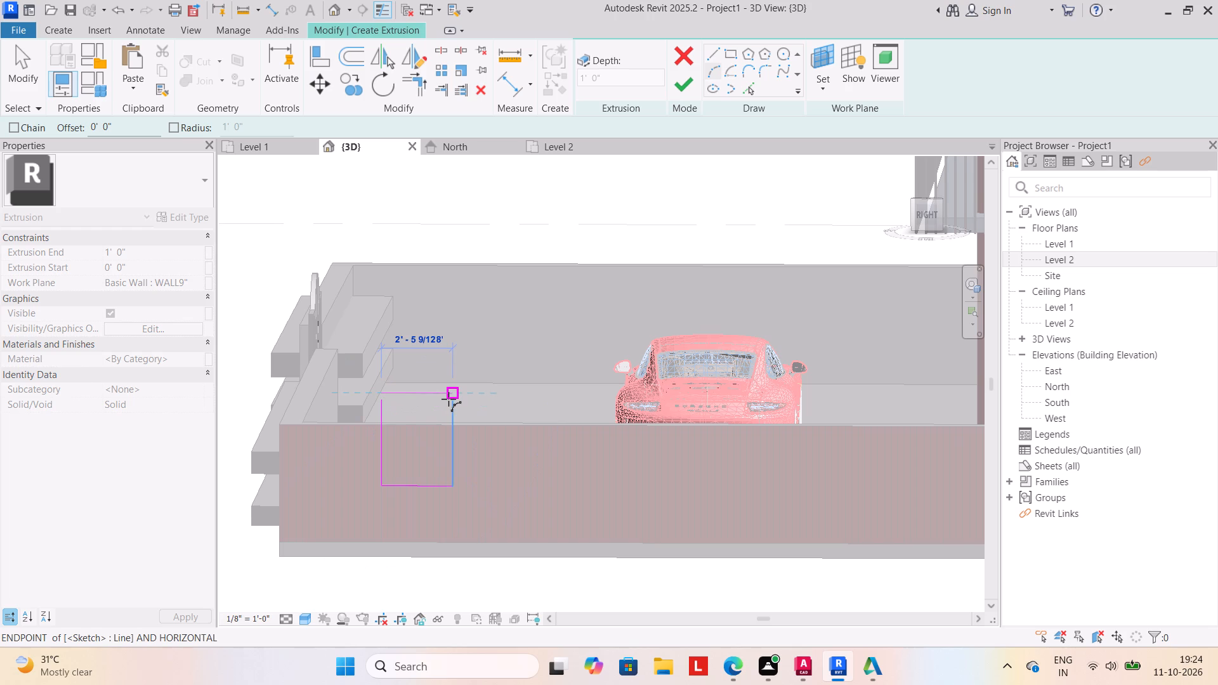
key(Escape)
click(381, 403)
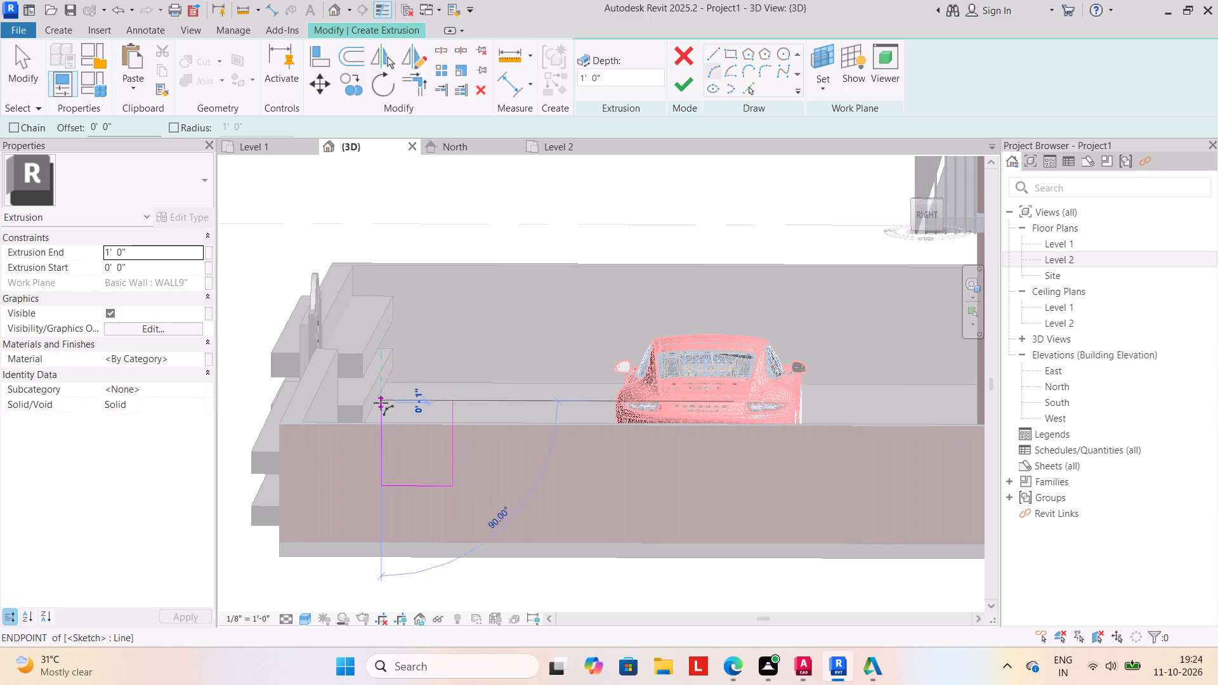
click(453, 402)
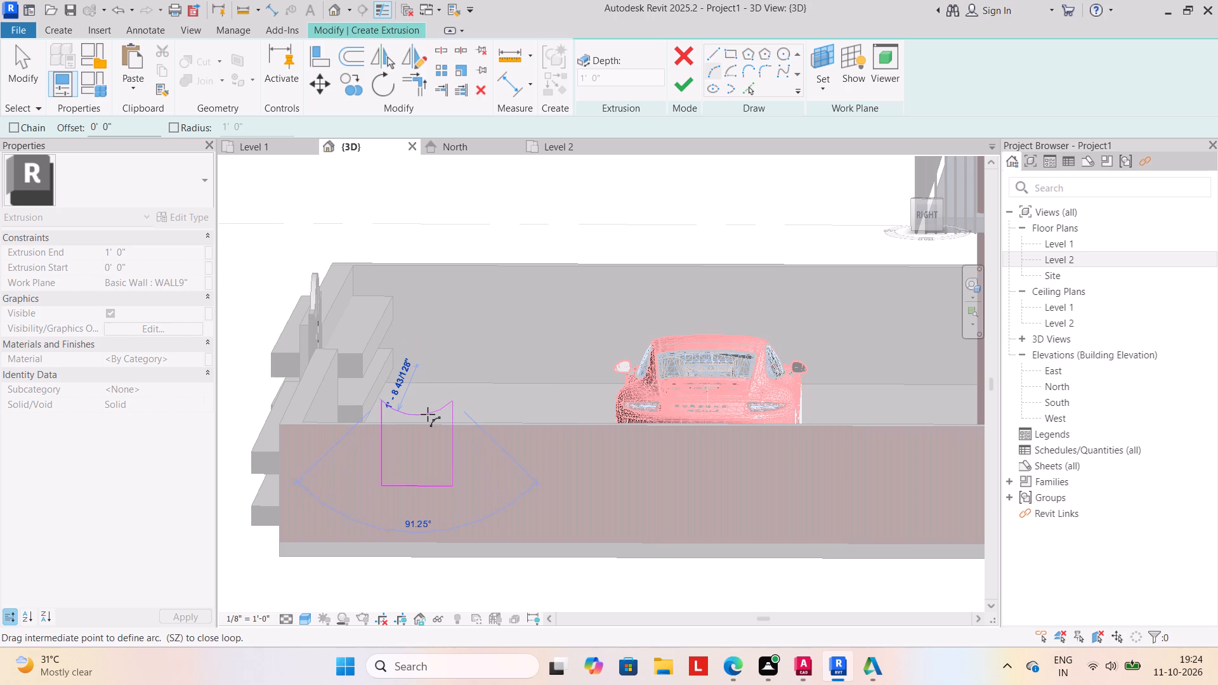
click(428, 410)
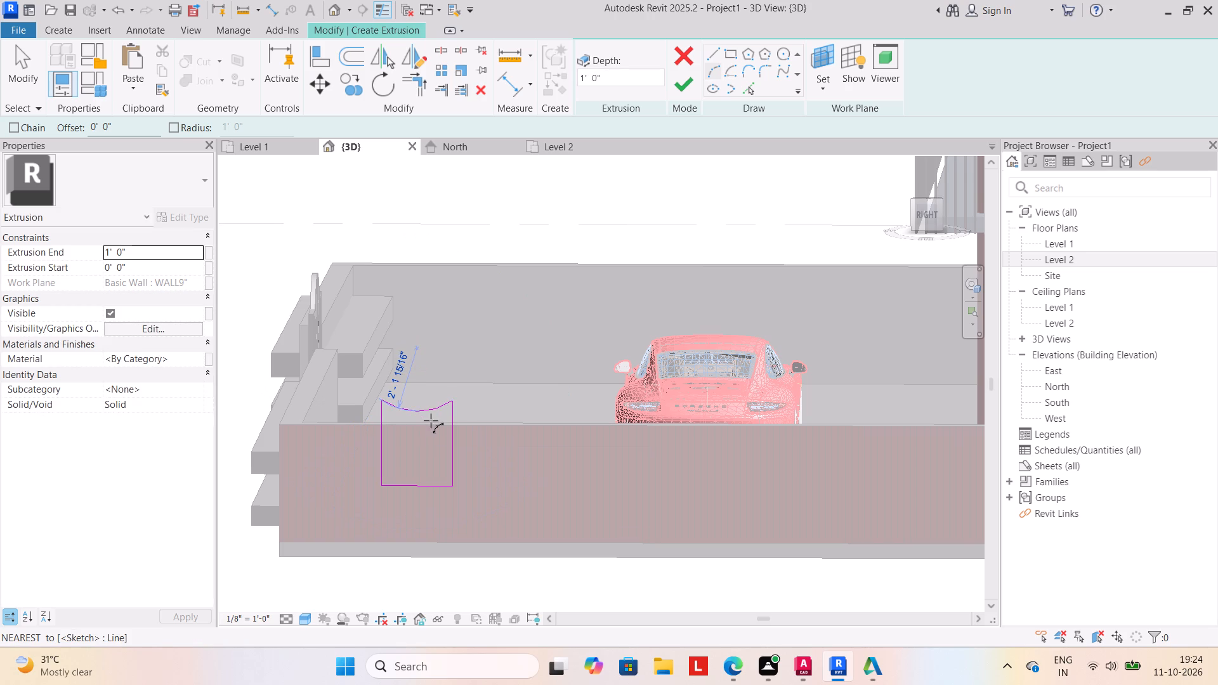
key(Escape)
click(686, 82)
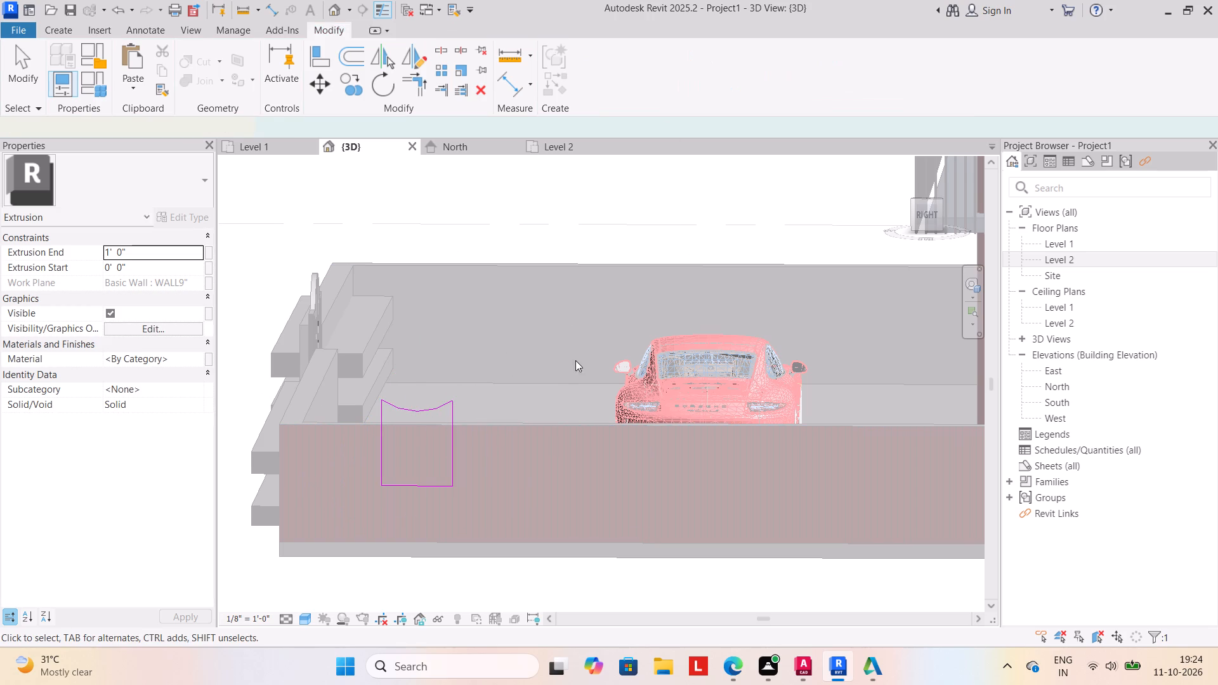
scroll(555, 546, down, 1)
middle_drag(554, 546, 520, 476)
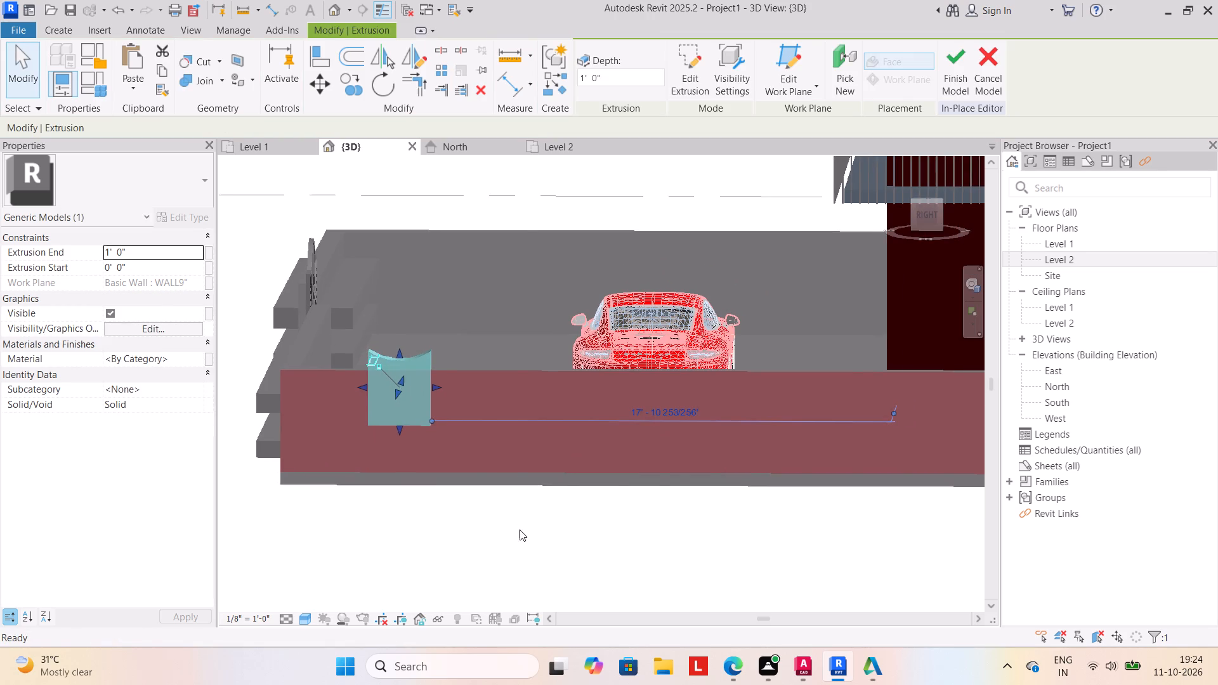
click(520, 530)
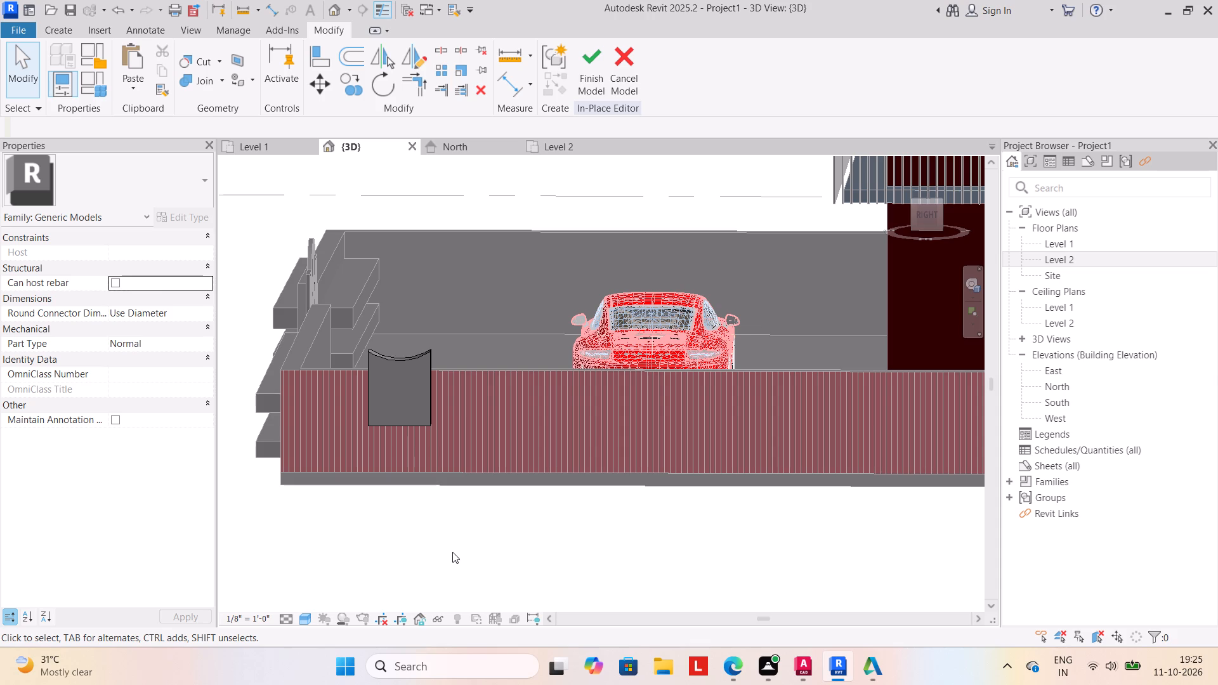
Copy the curved-top extrusion along the right-side boundary wall, with multiple copies enabled and its bottom midpoint as base point.
click(402, 421)
scroll(457, 454, down, 4)
middle_drag(492, 459, 400, 464)
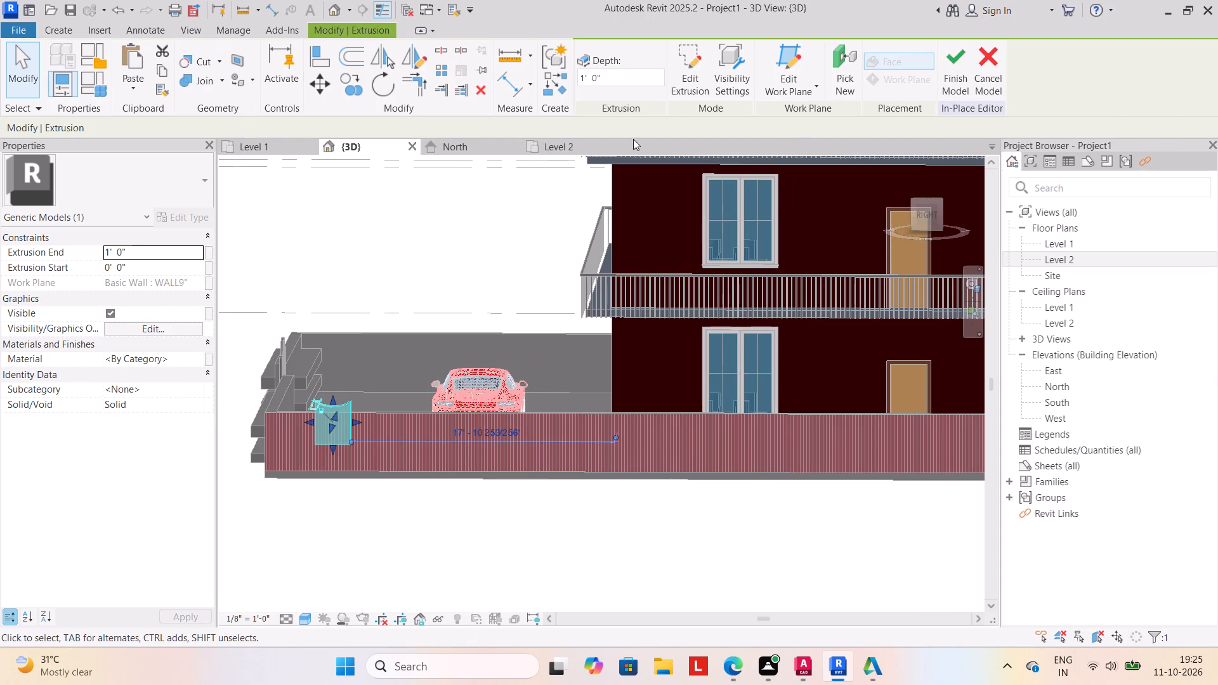
click(350, 77)
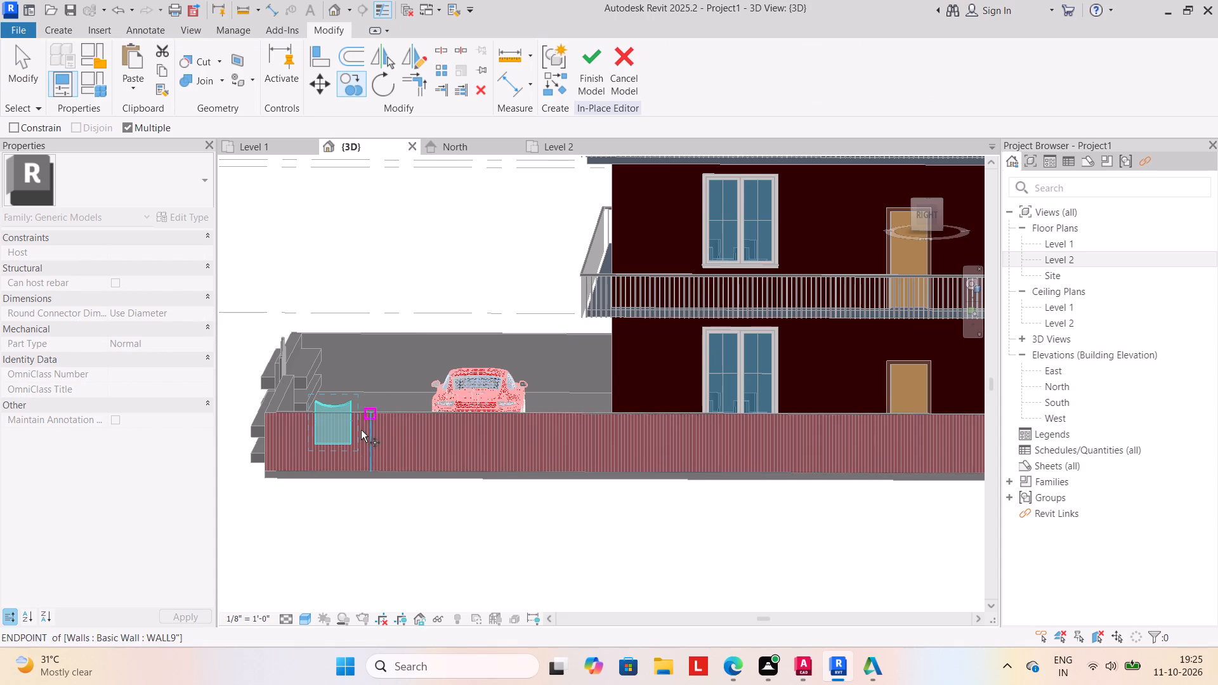
click(332, 448)
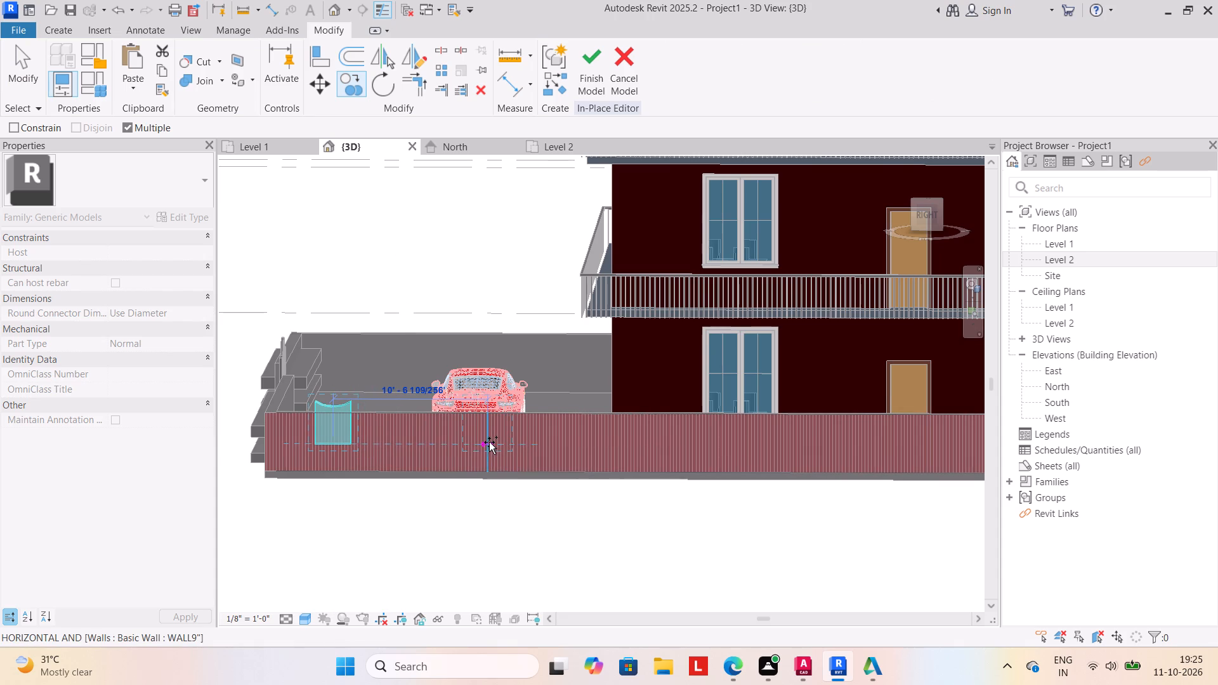
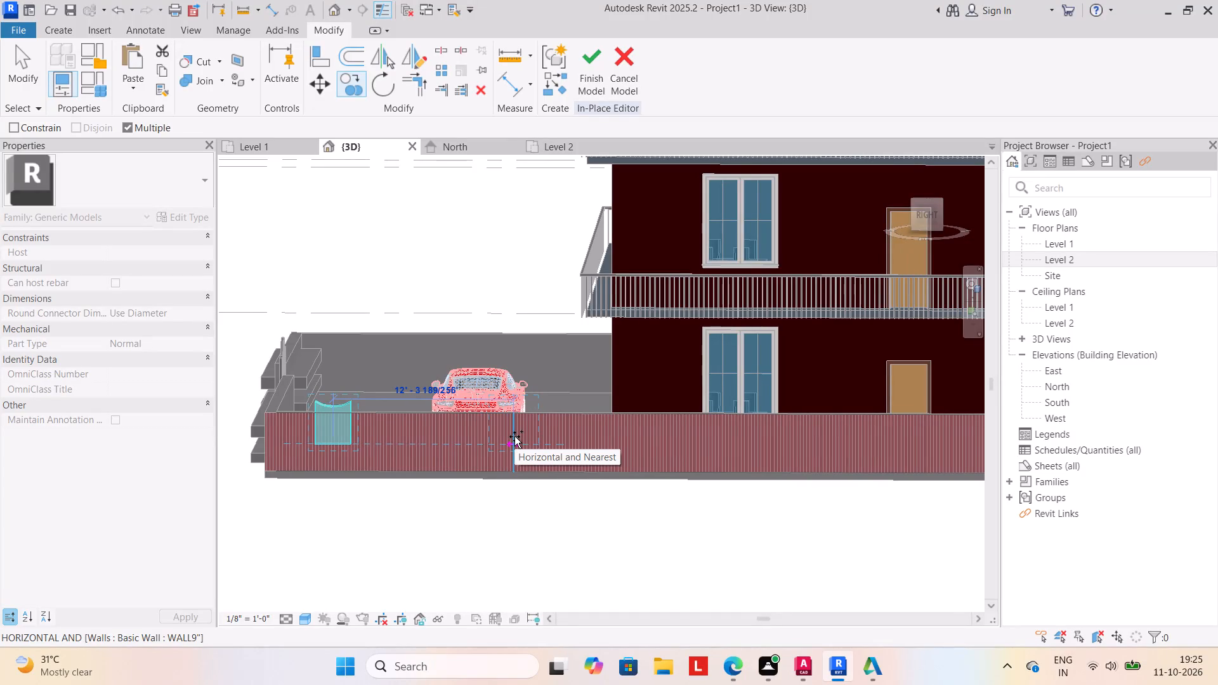
Place four copies of the curved-top extrusion along the right-side boundary wall, about 12 to 13 feet apart, and finish the model.
click(514, 436)
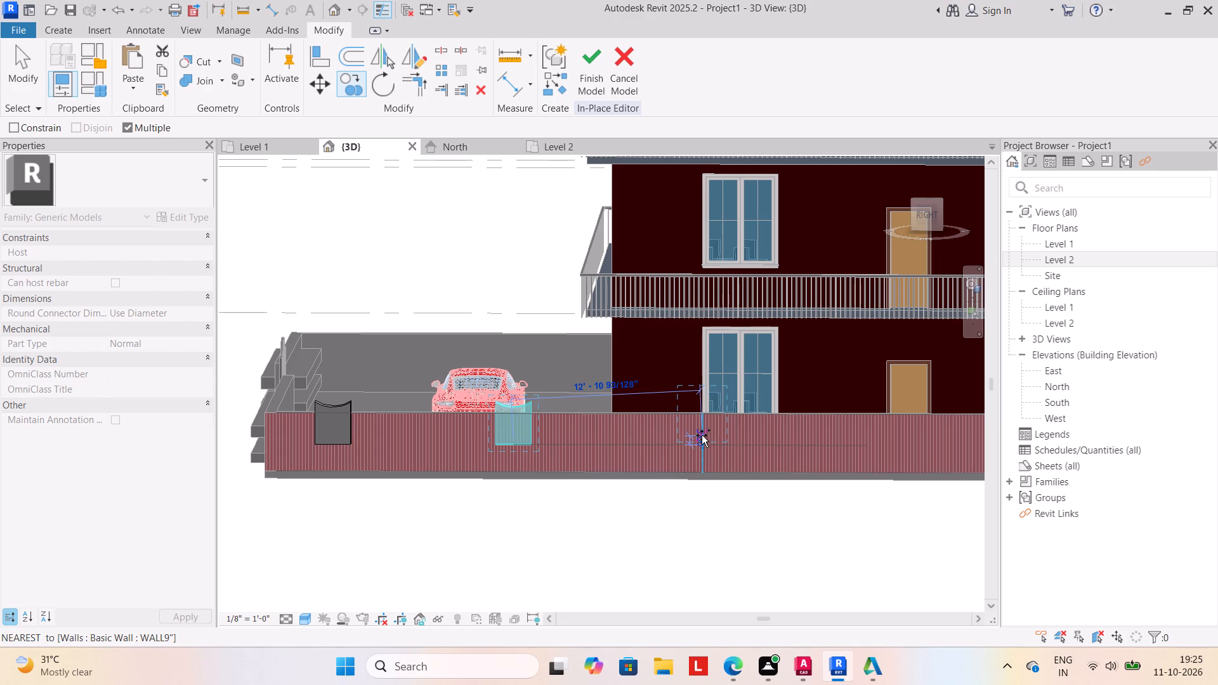
drag(702, 435, 710, 435)
middle_drag(836, 431, 704, 434)
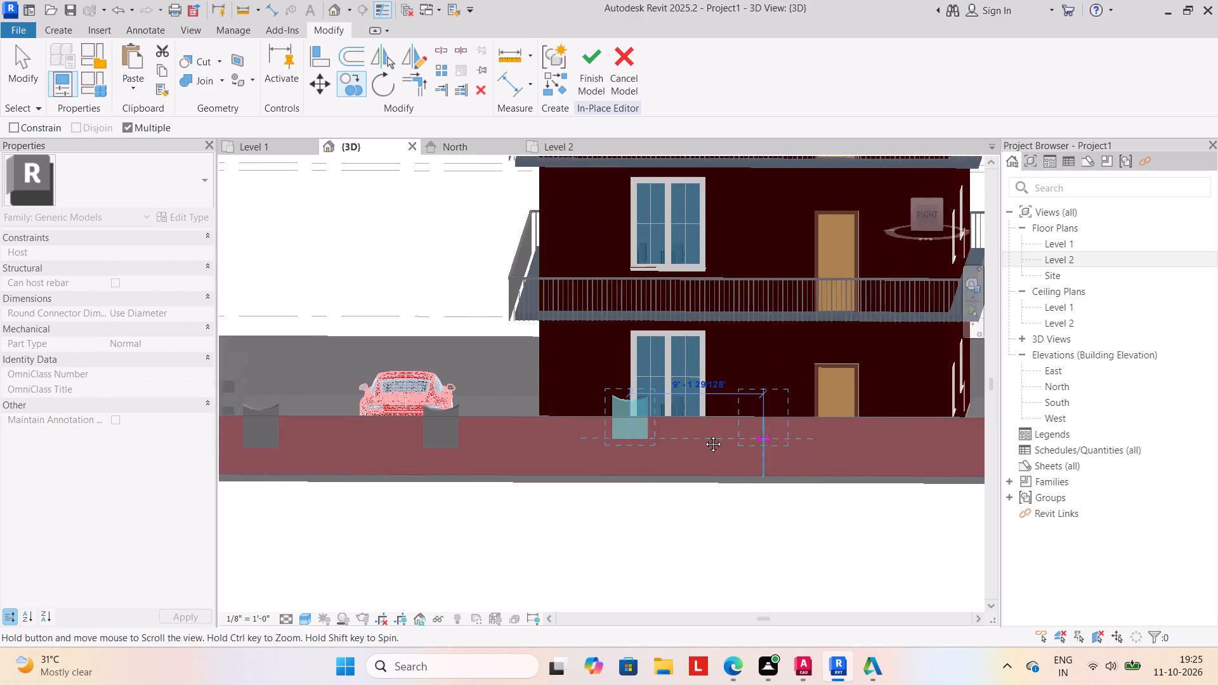
middle_drag(704, 434, 629, 434)
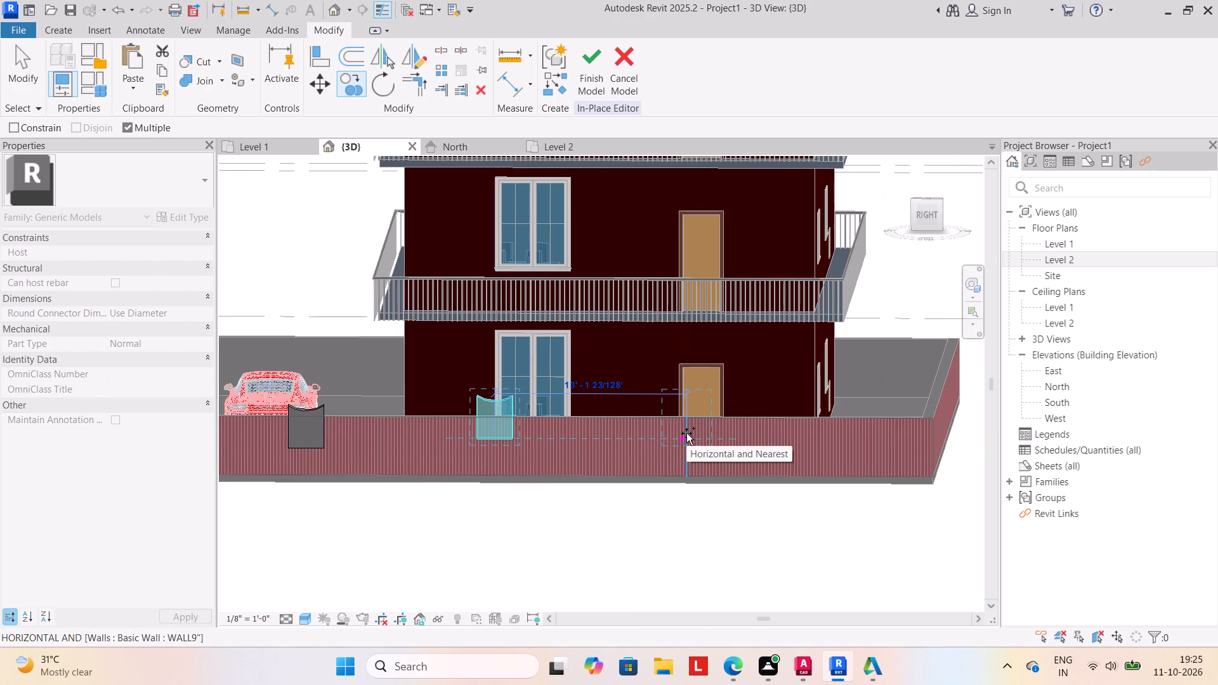
click(682, 433)
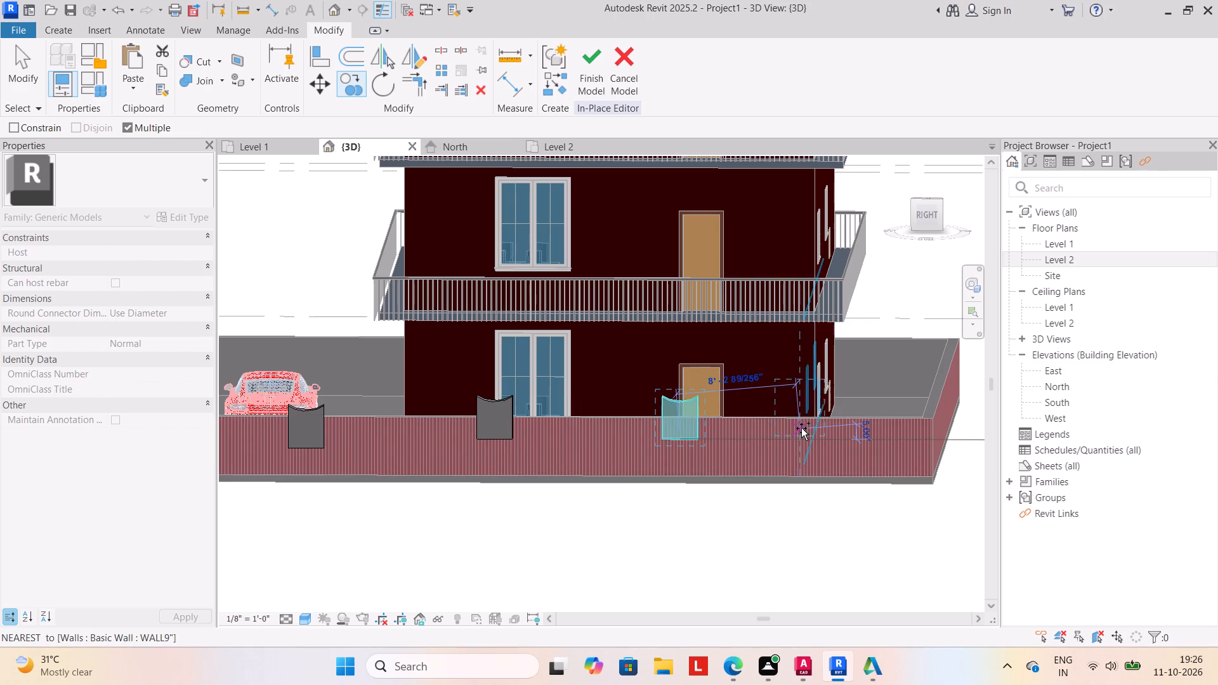
click(863, 433)
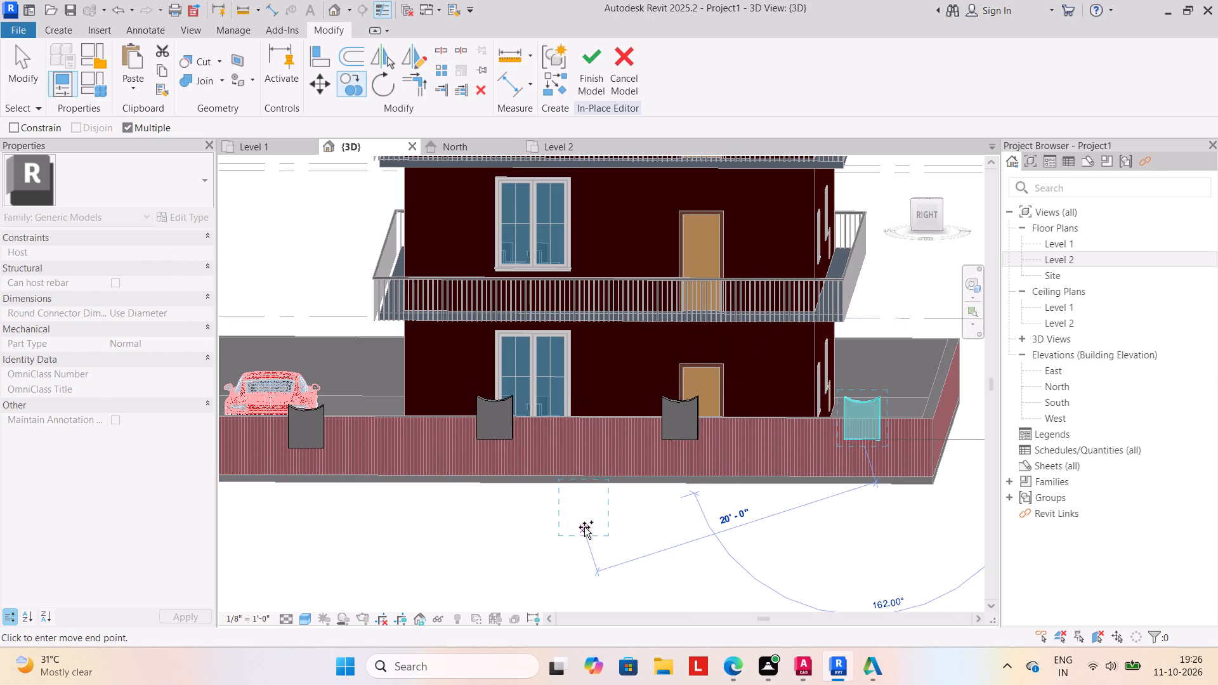
key(Escape)
scroll(548, 548, down, 3)
middle_drag(569, 539, 667, 502)
key(Escape)
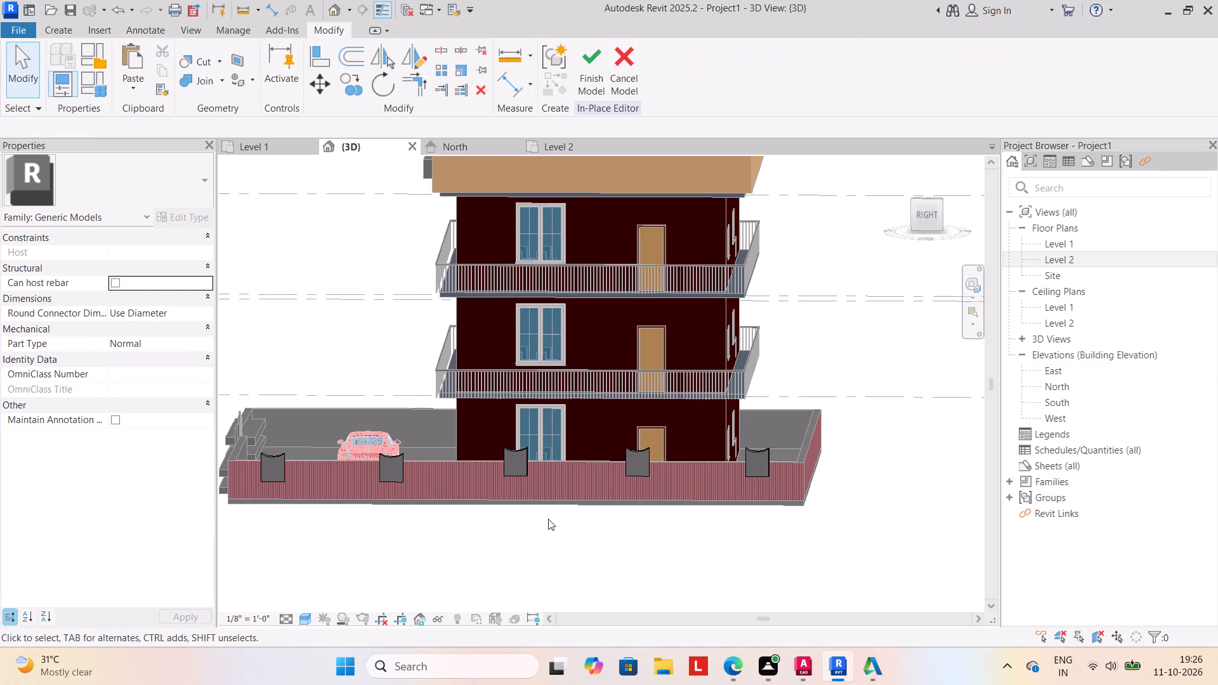
middle_drag(551, 519, 700, 480)
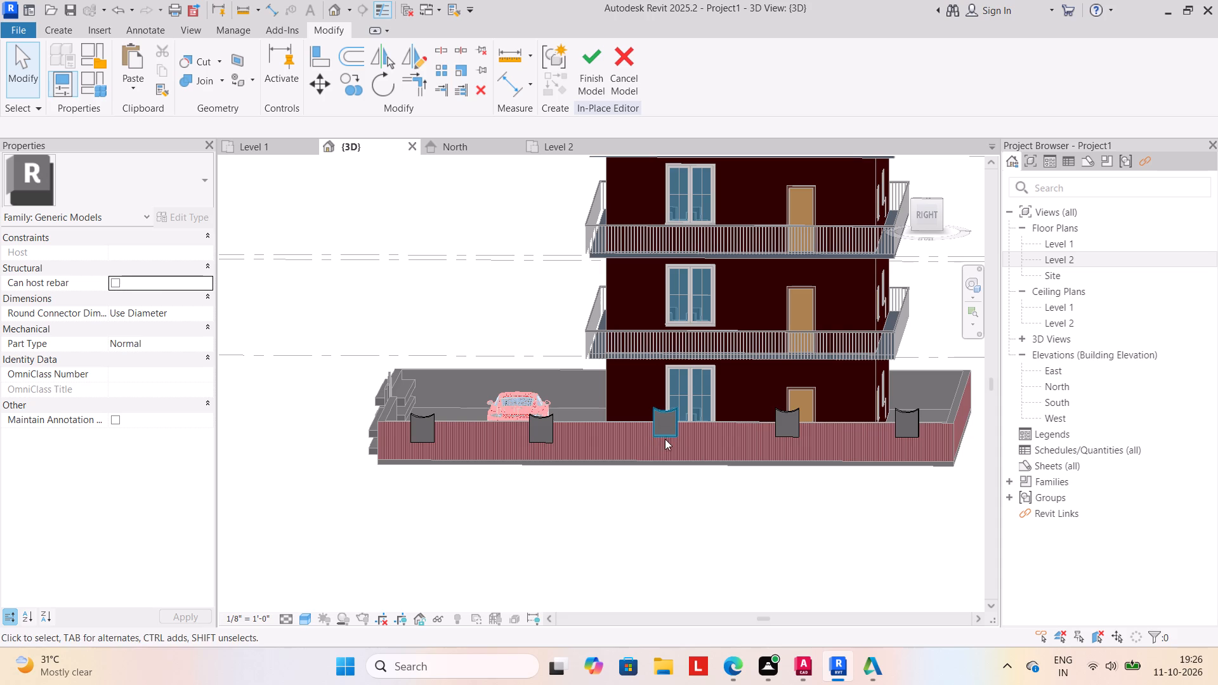
click(586, 78)
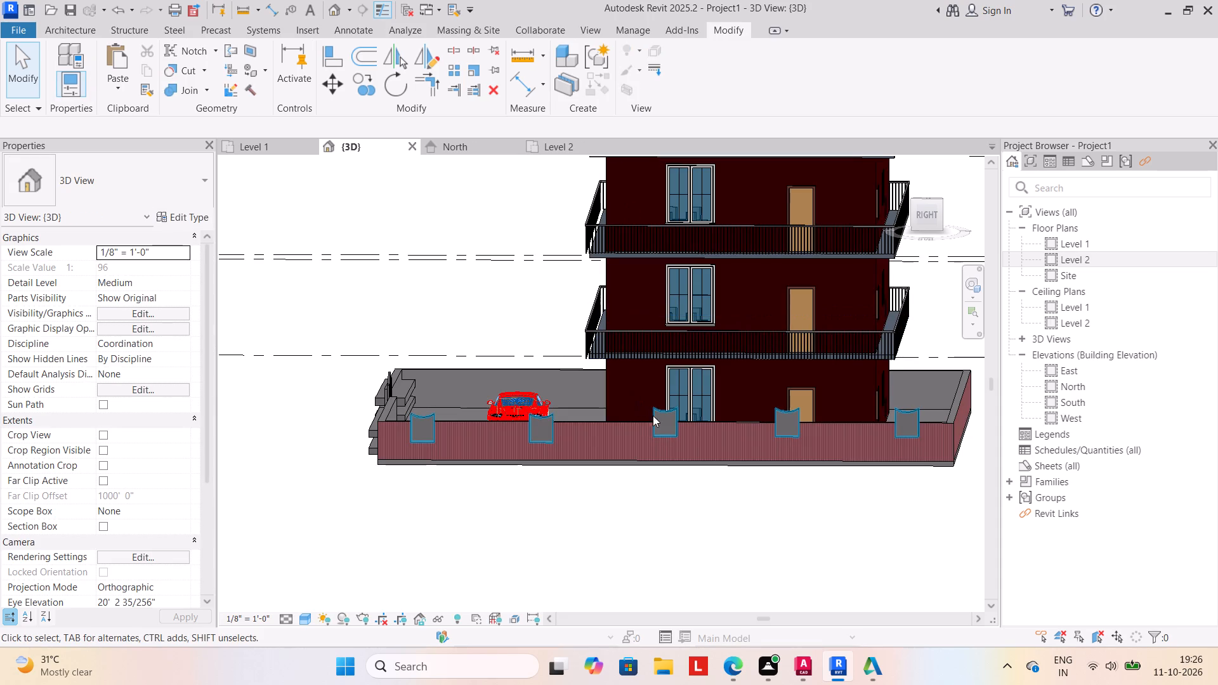
Reopen the curved-top shapes for in-place editing and nudge the three shapes nearest the wall's rear end slightly down.
click(657, 427)
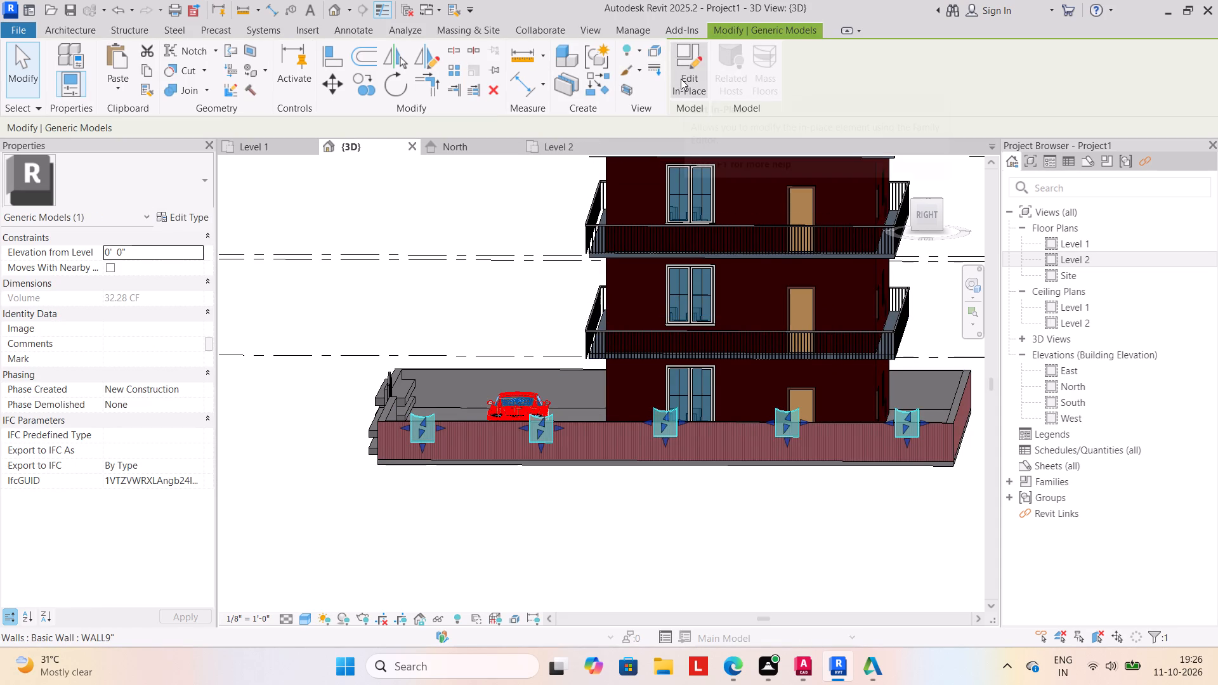
click(681, 79)
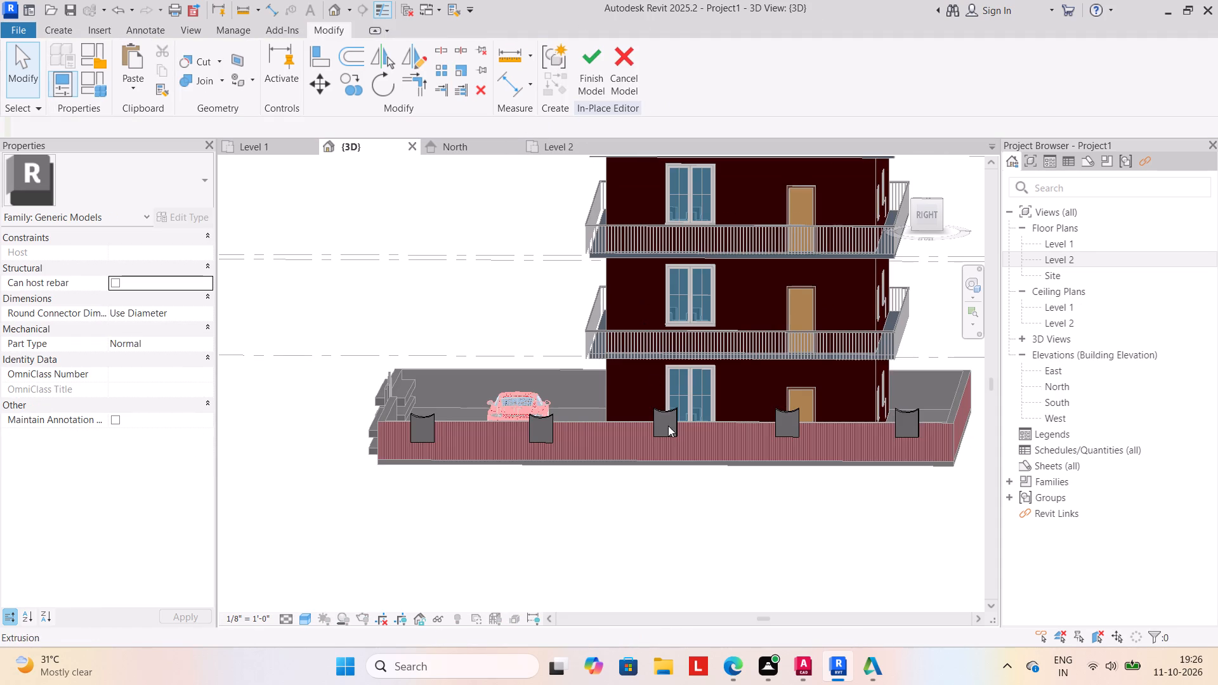
click(665, 411)
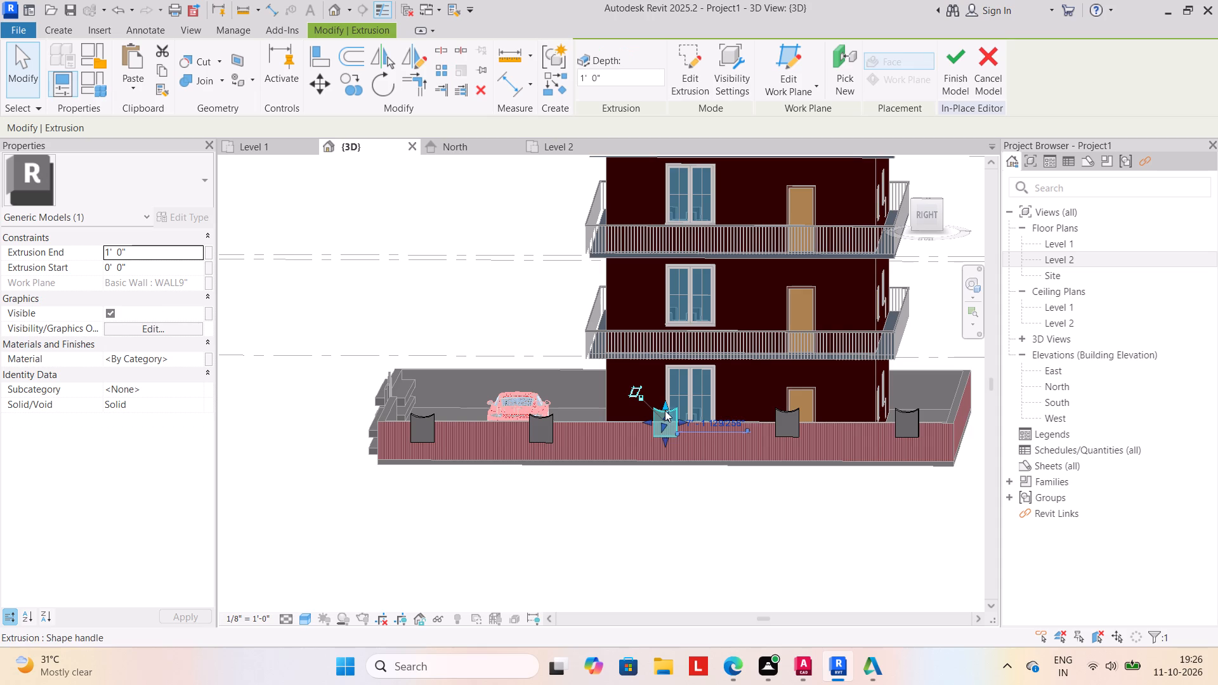
key(Down)
click(782, 416)
key(Down)
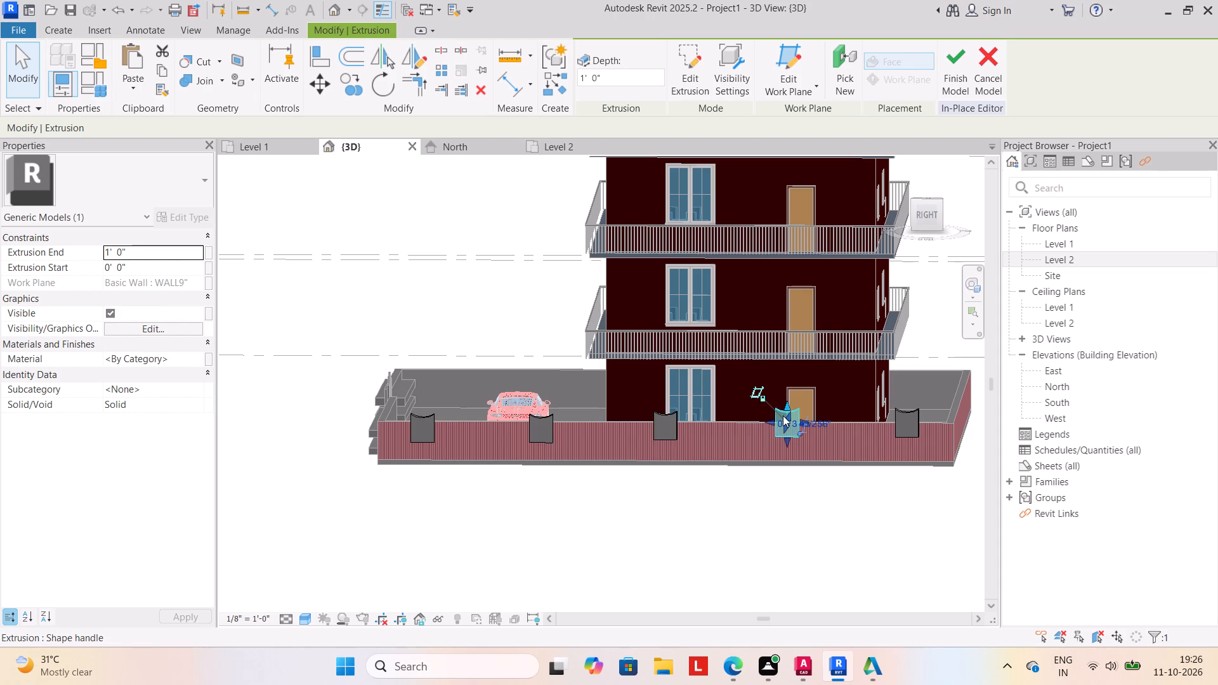
click(898, 407)
key(Down)
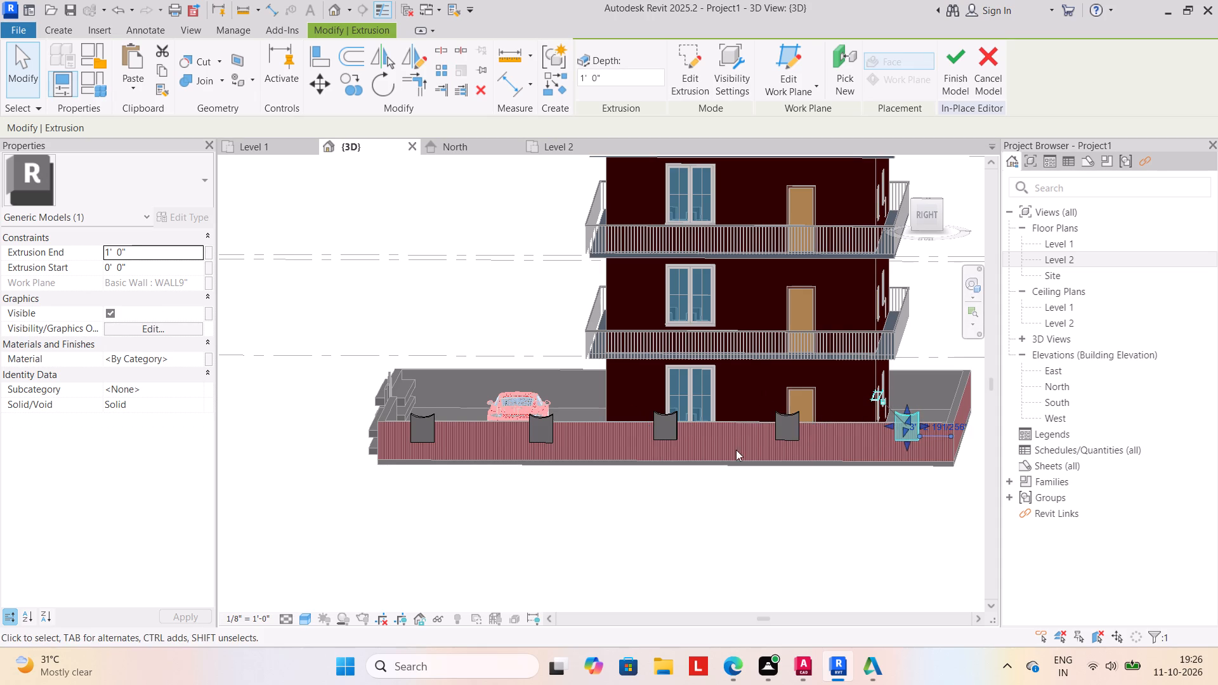
Nudge each of the five curved-top extrusions down on the boundary wall and finish the in-place model.
click(664, 439)
key(Down)
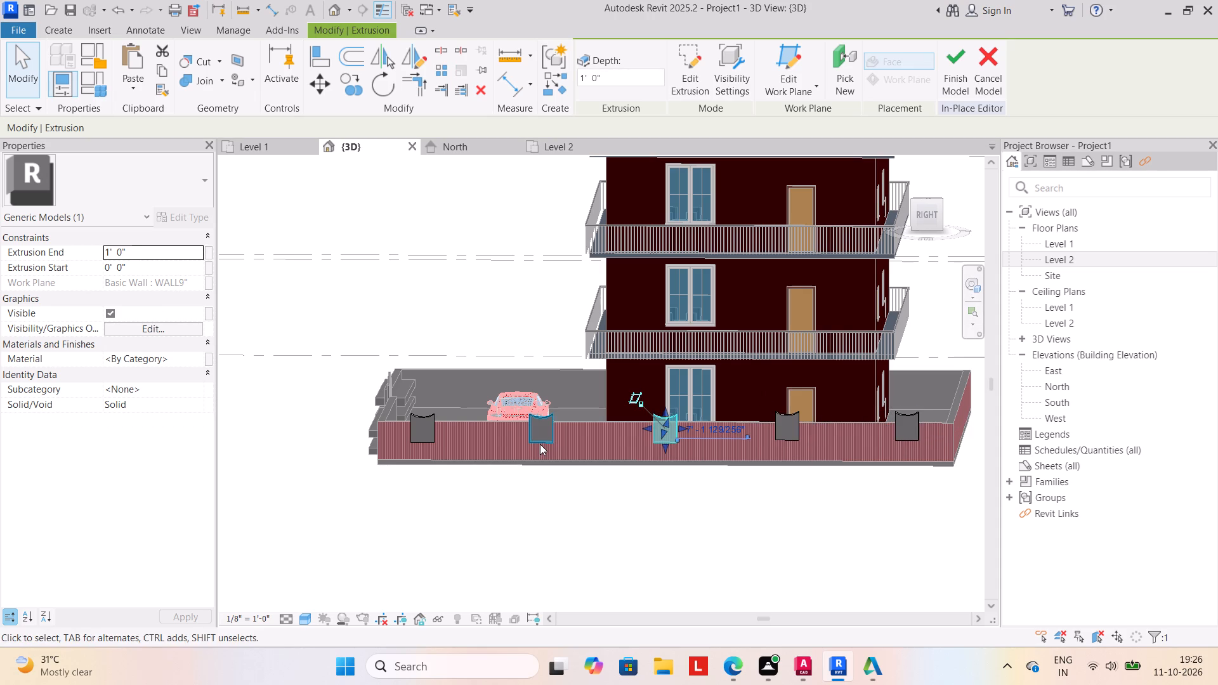
click(540, 444)
key(Down)
click(414, 443)
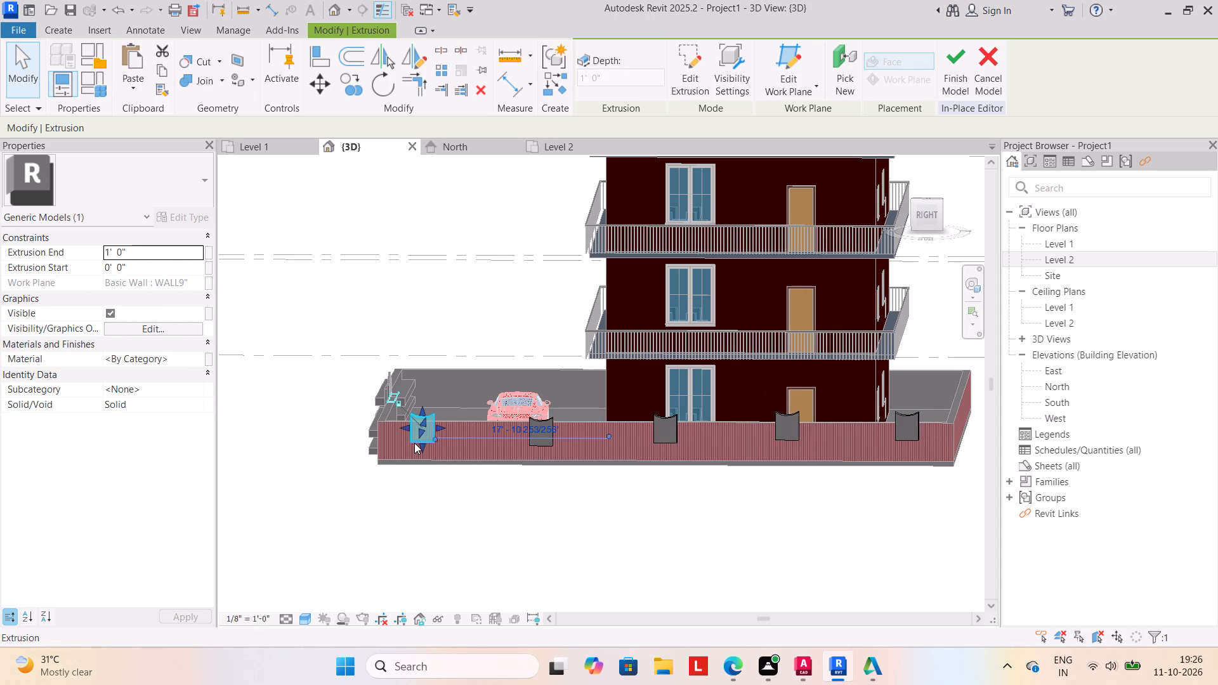
key(Down)
click(461, 492)
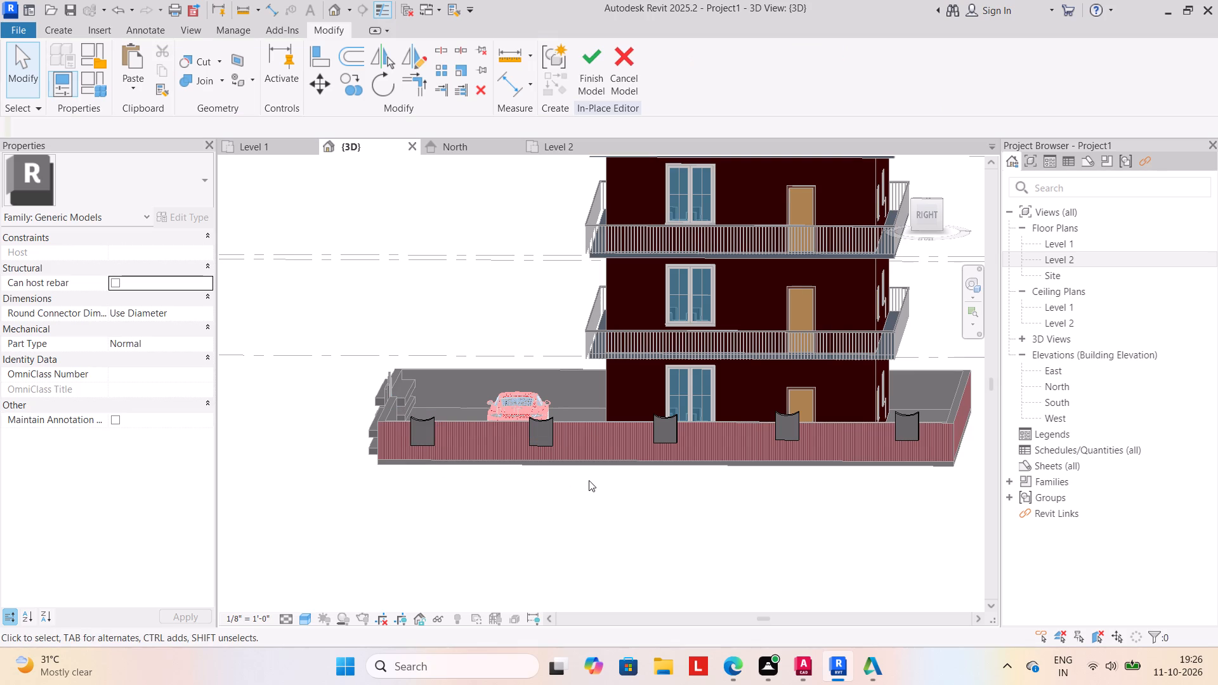
click(796, 431)
key(Down)
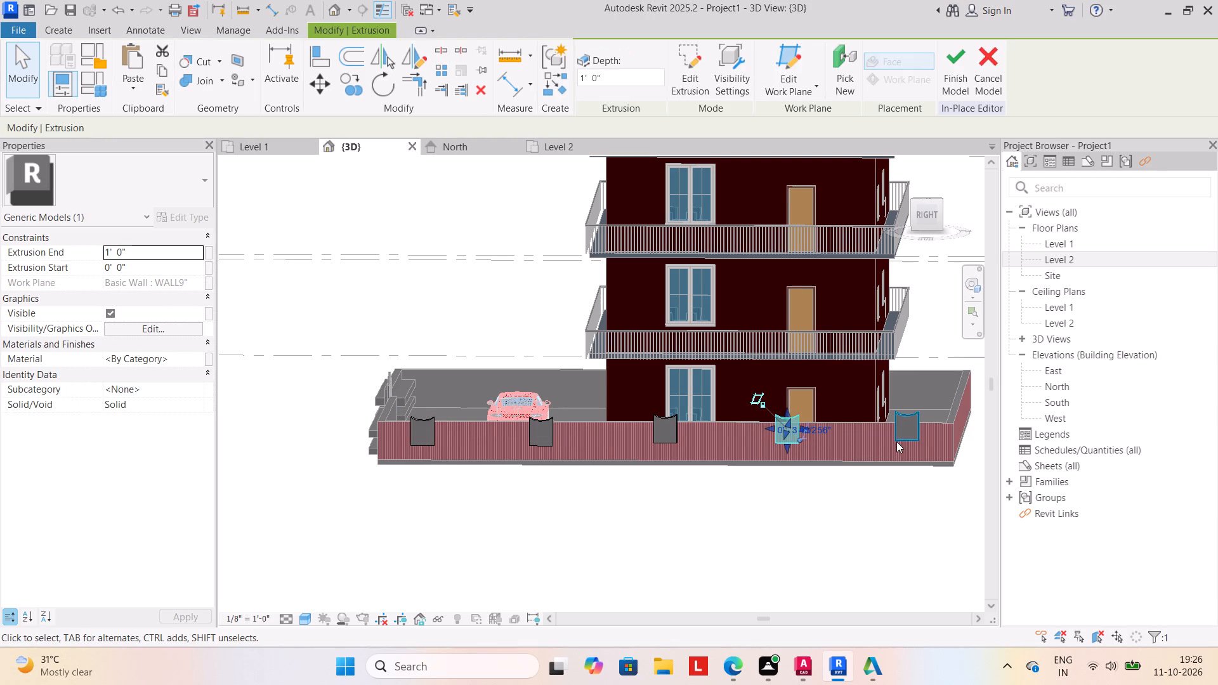
click(908, 441)
key(Down)
click(806, 517)
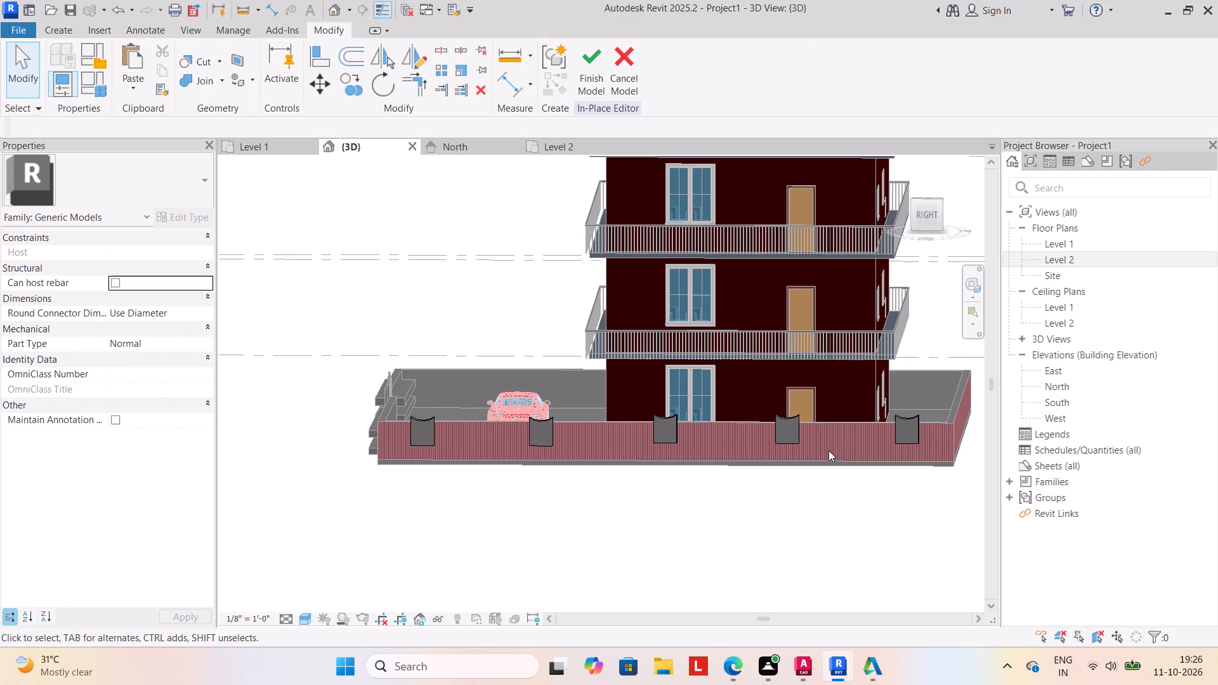
click(589, 70)
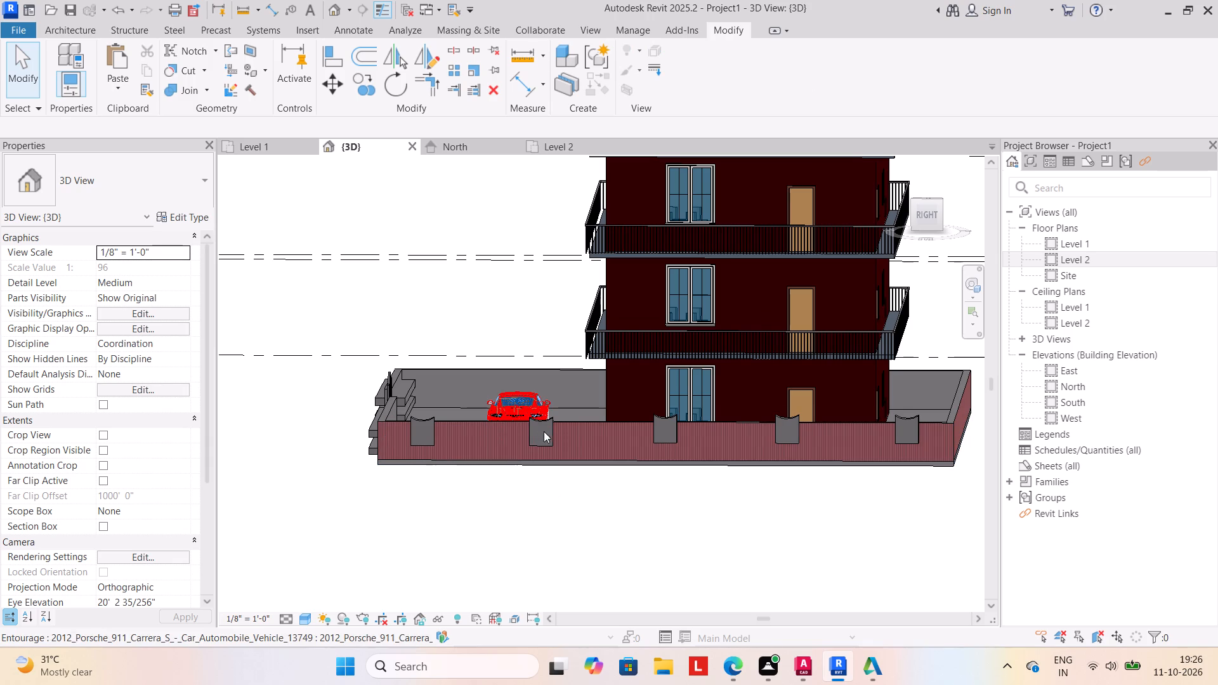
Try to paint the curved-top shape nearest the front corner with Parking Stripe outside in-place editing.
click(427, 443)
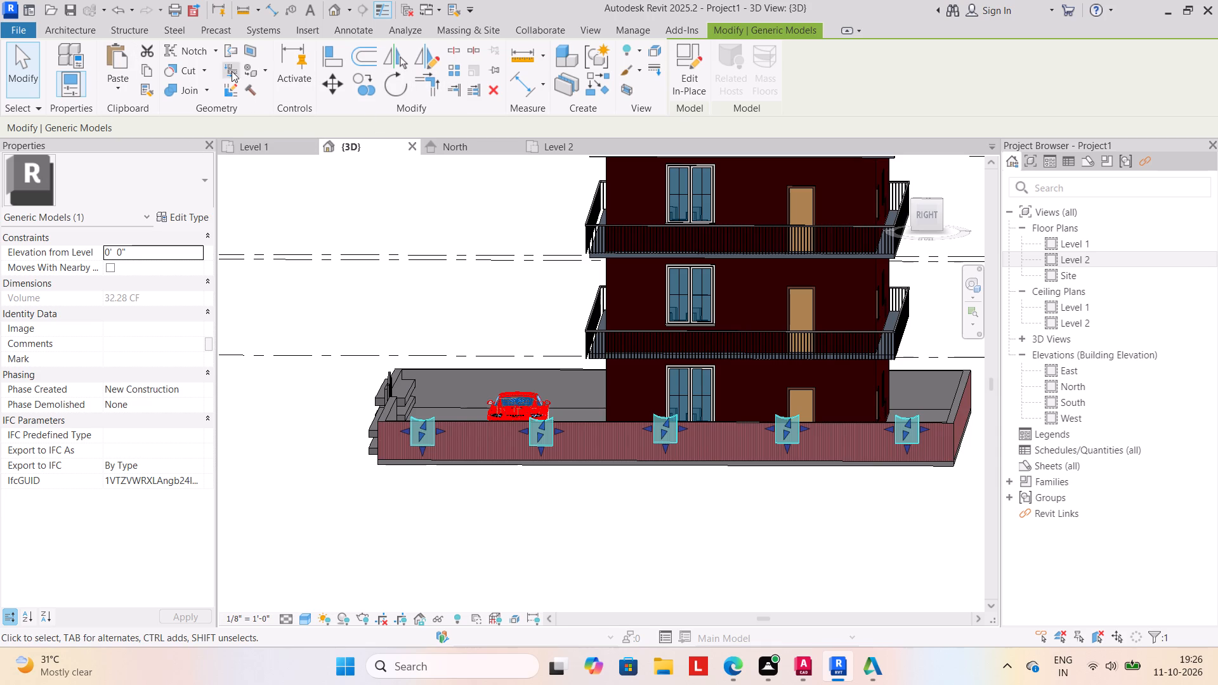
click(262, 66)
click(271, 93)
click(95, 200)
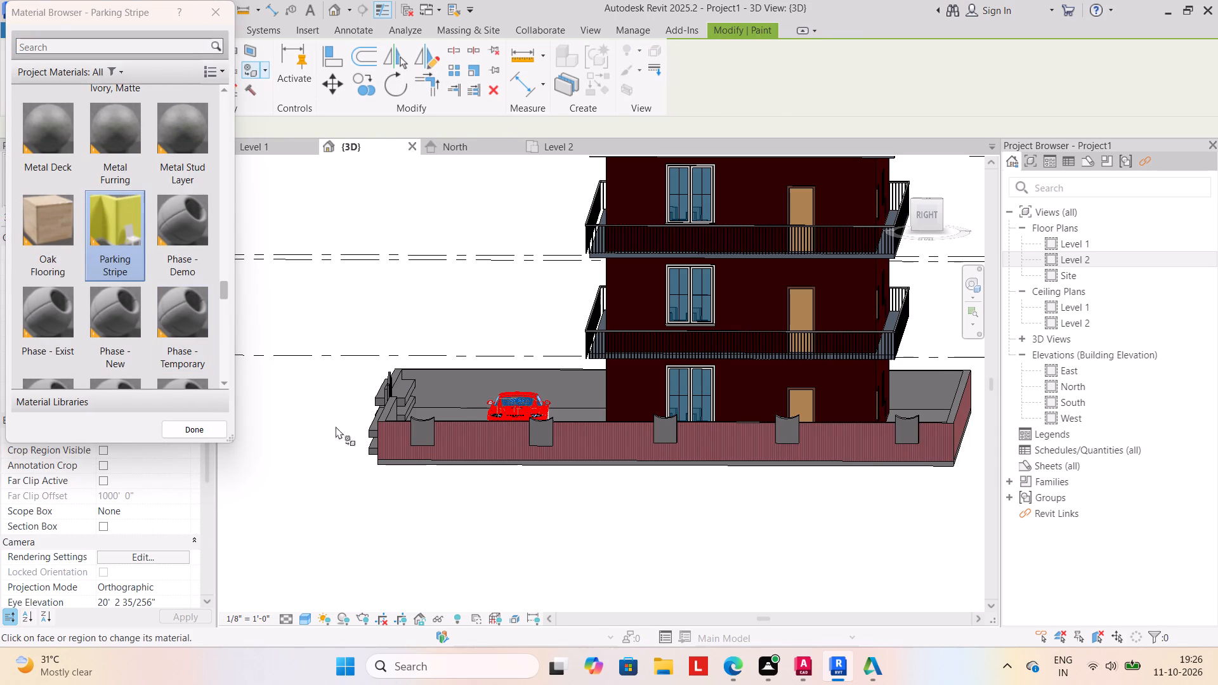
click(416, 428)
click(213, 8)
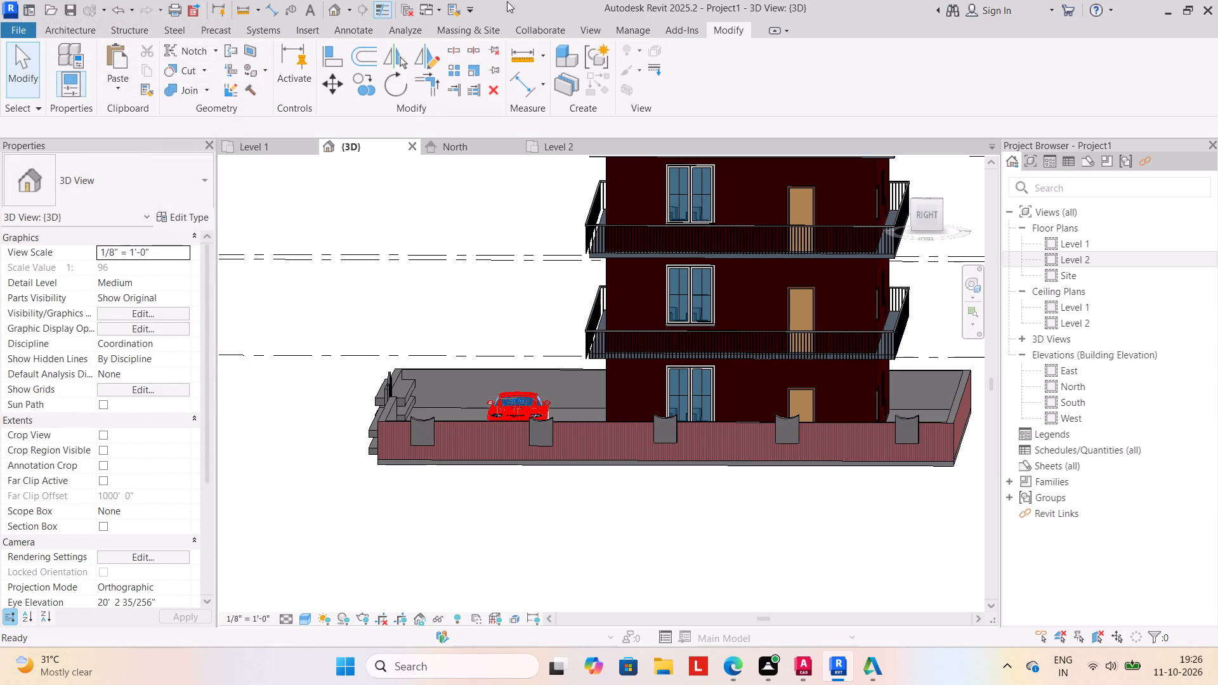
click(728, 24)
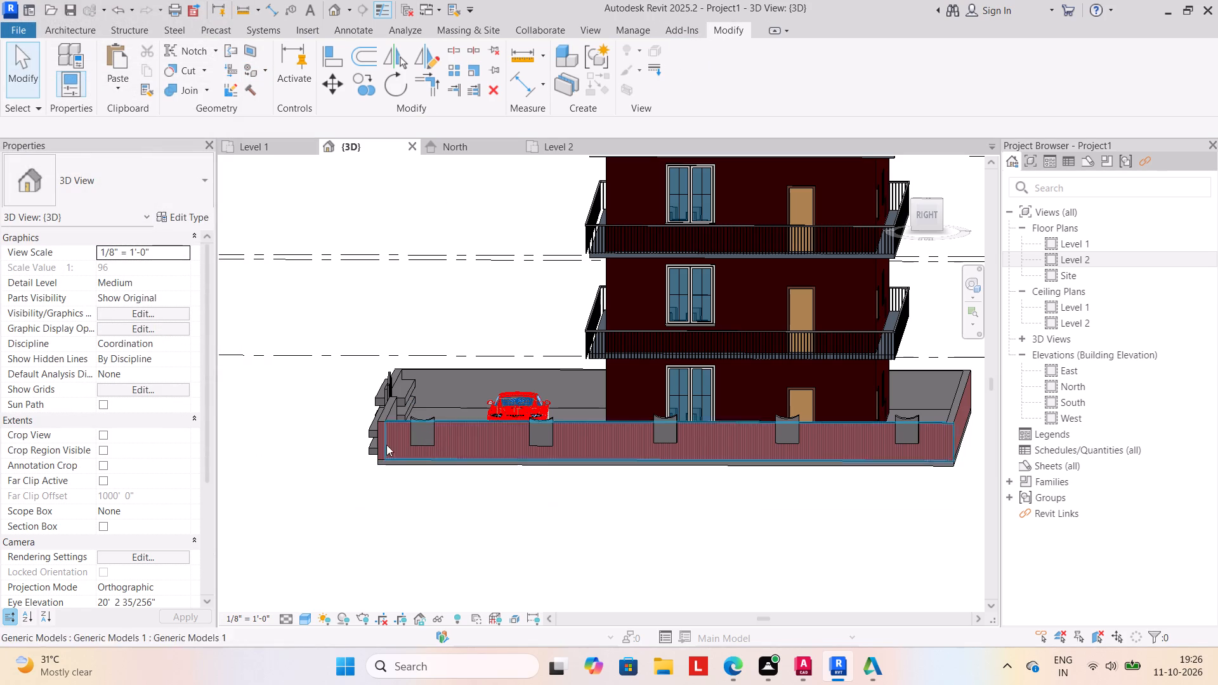
Edit the model in place, paint the outer faces of all five curved-top shapes with Parking Stripe, and finish the model.
click(431, 436)
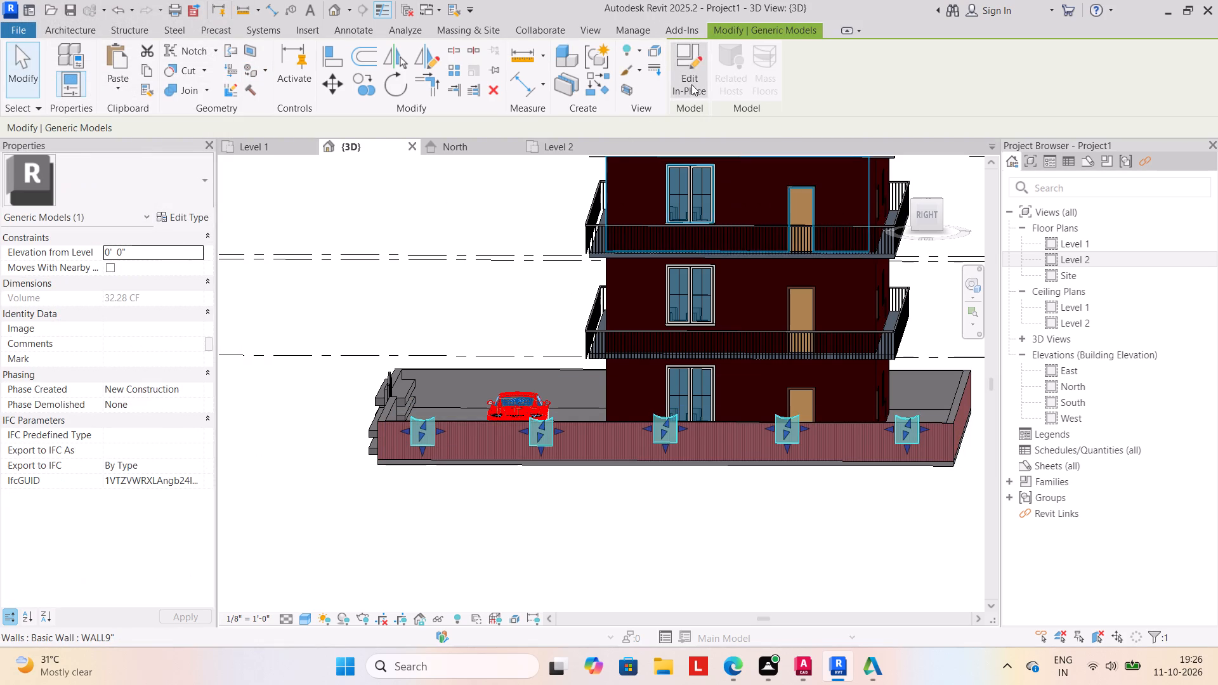
click(691, 81)
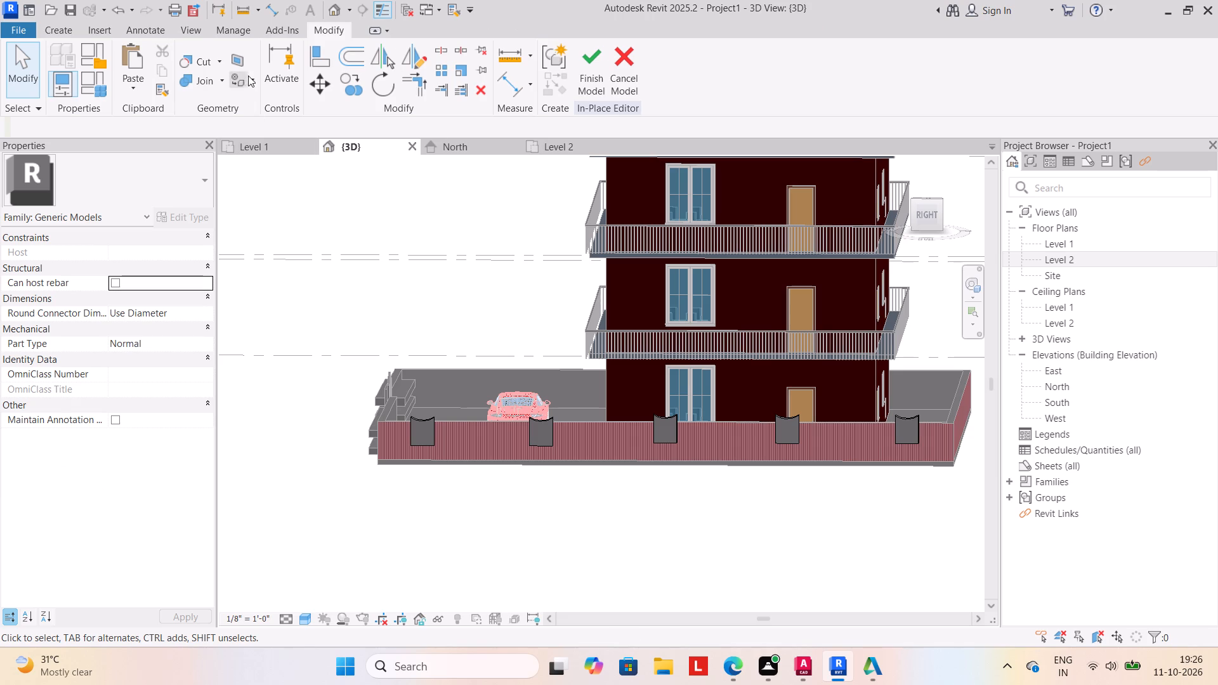
click(250, 78)
click(274, 103)
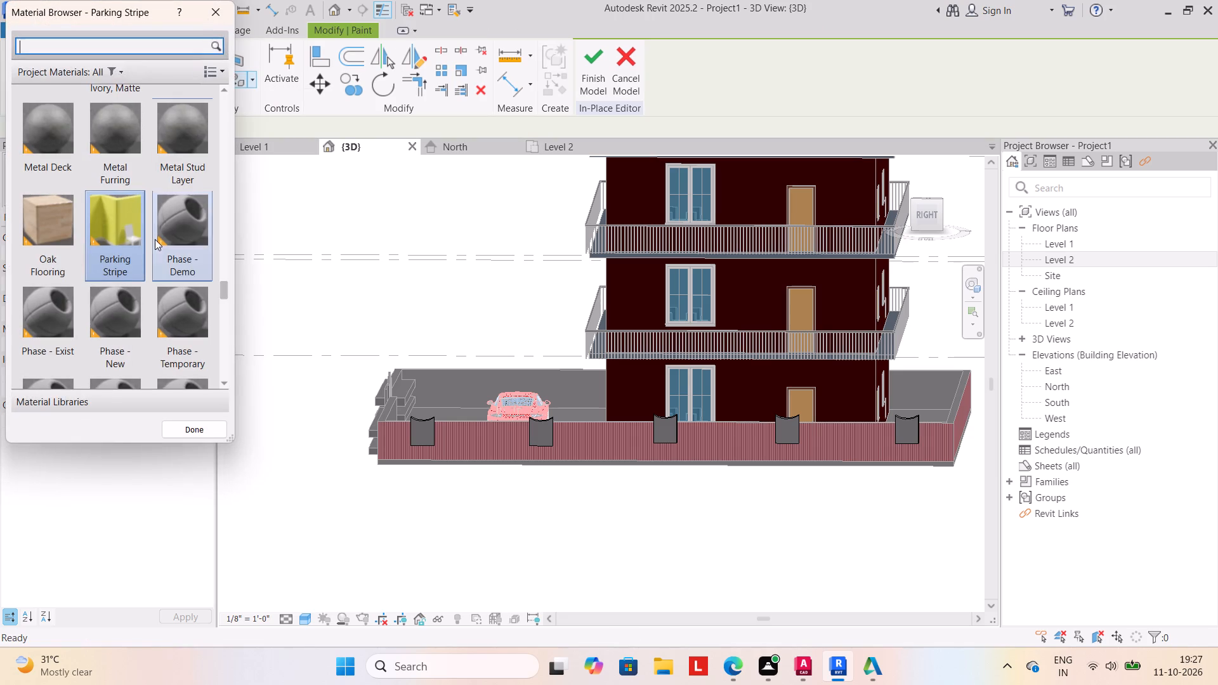
click(109, 212)
click(423, 427)
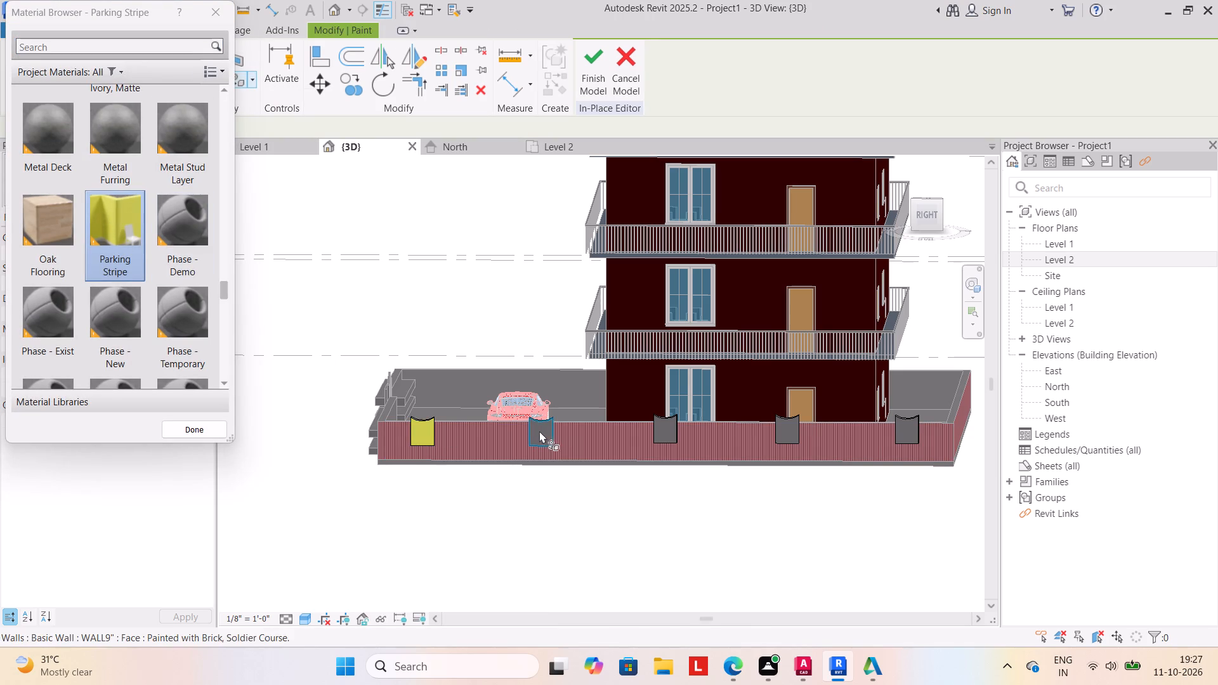
click(539, 431)
click(666, 430)
click(792, 433)
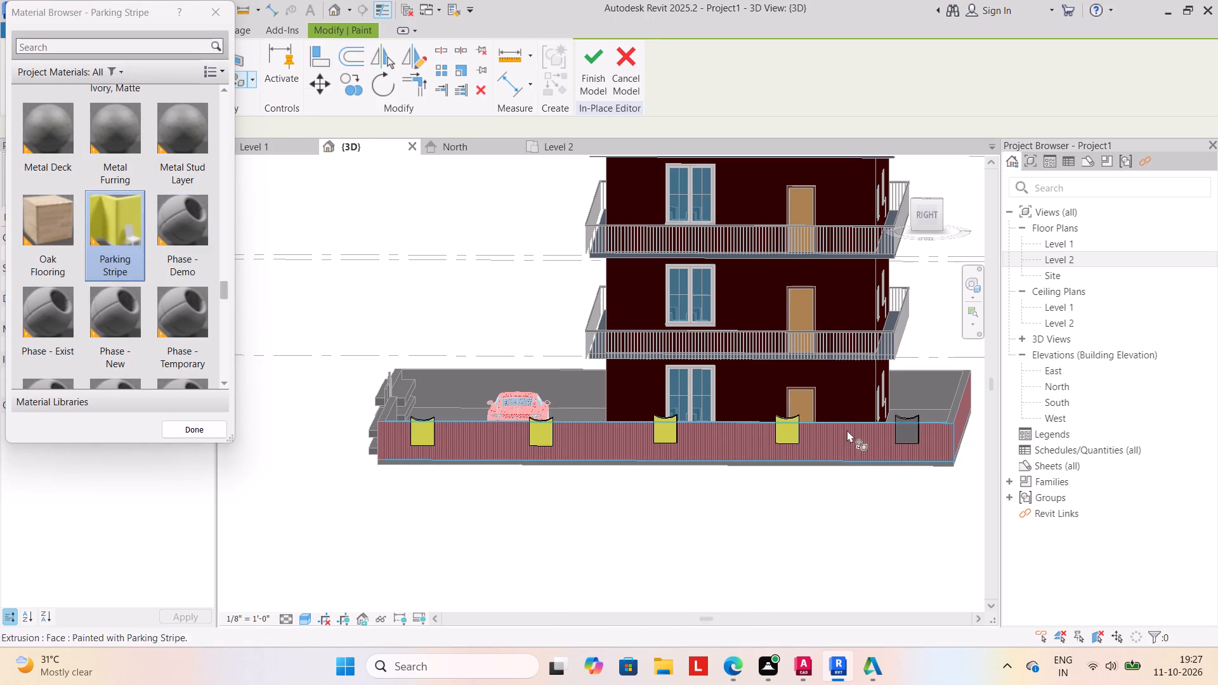
click(915, 433)
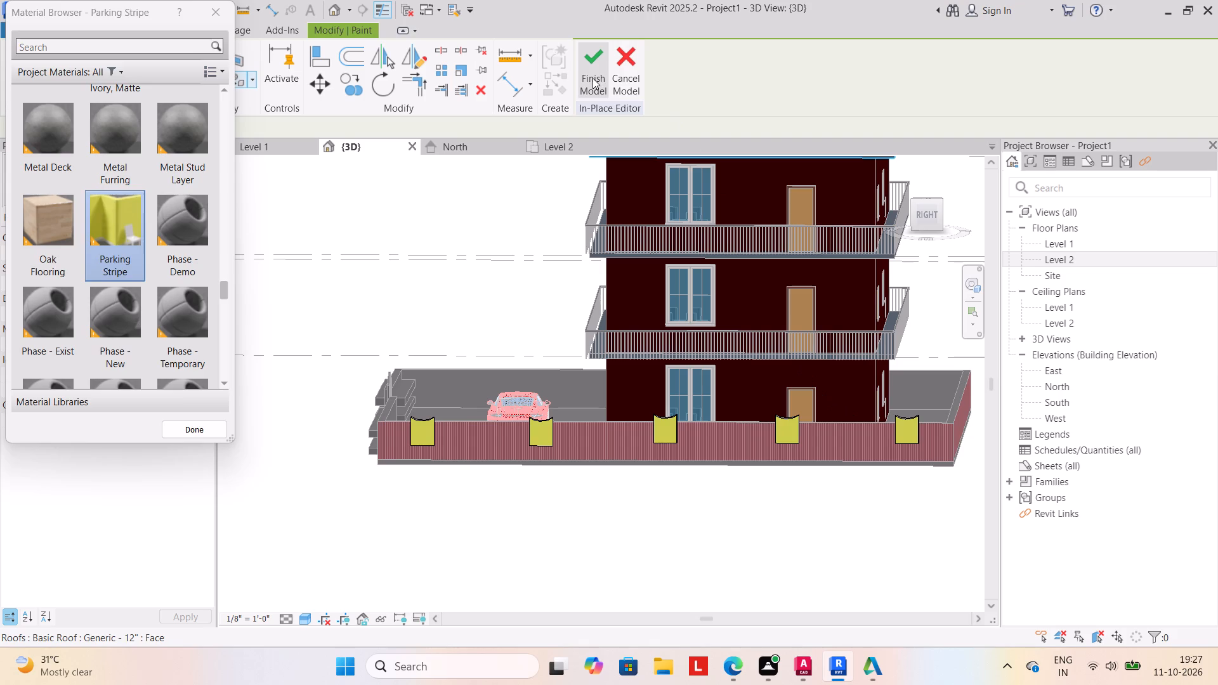
click(593, 78)
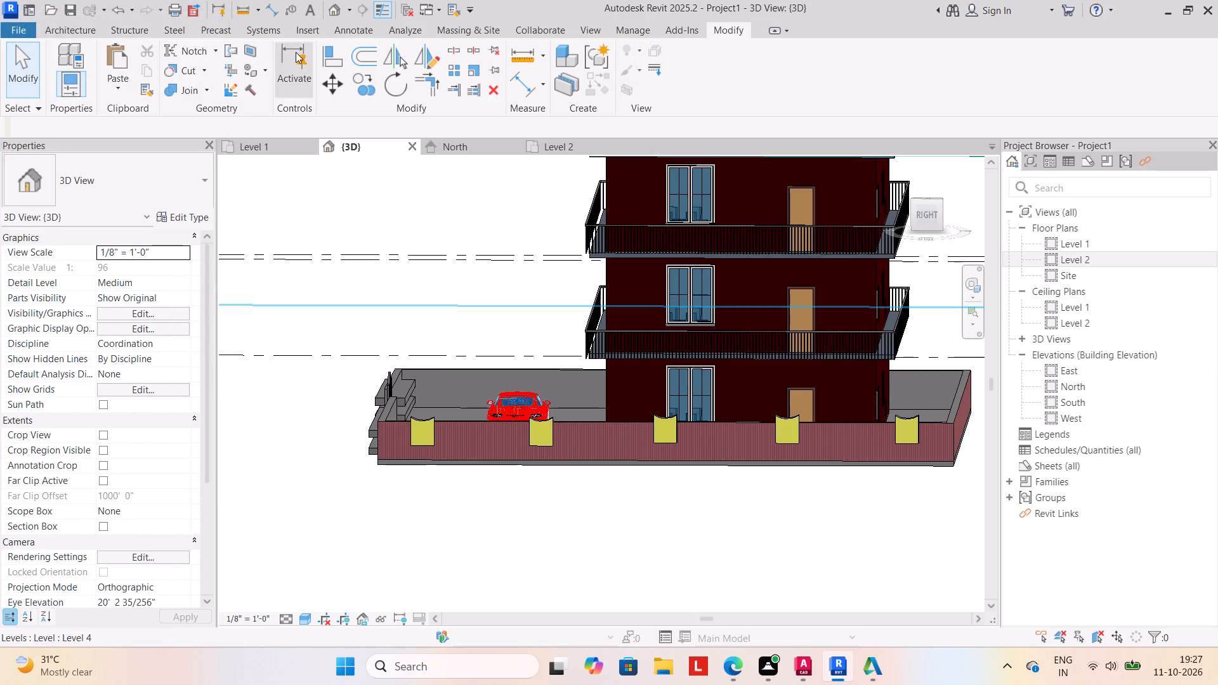
Measure the straight side edge of the curved-top shape nearest the boundary wall's front corner.
click(239, 8)
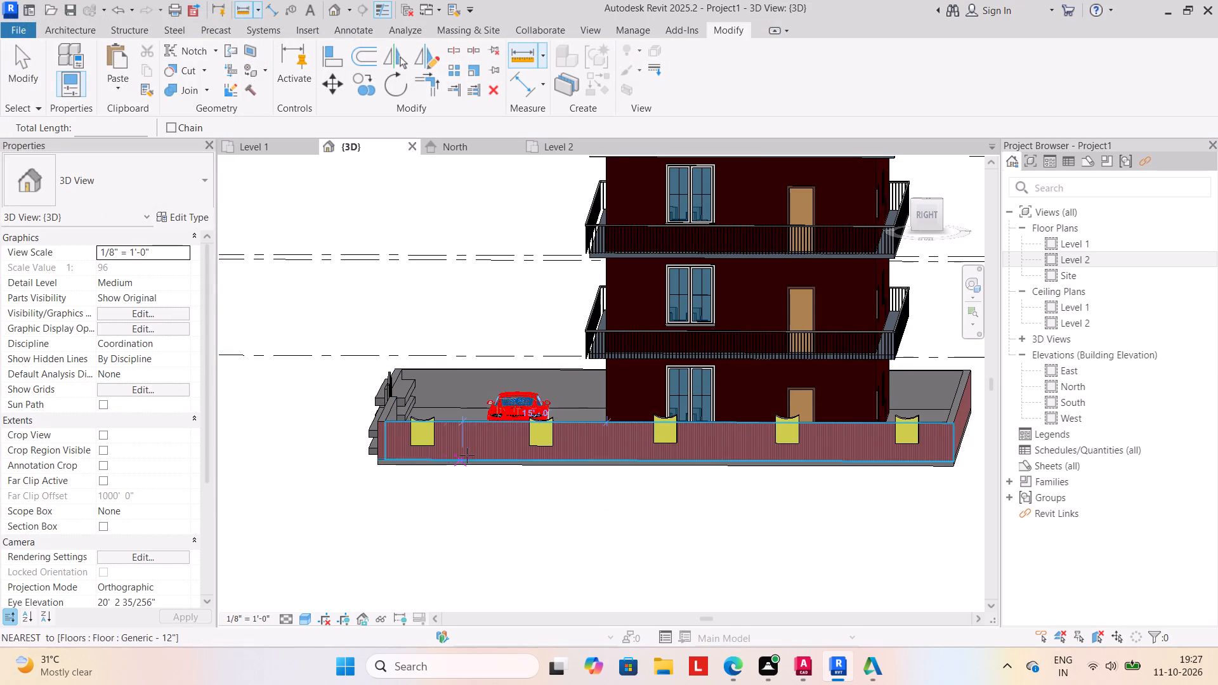
scroll(423, 448, up, 9)
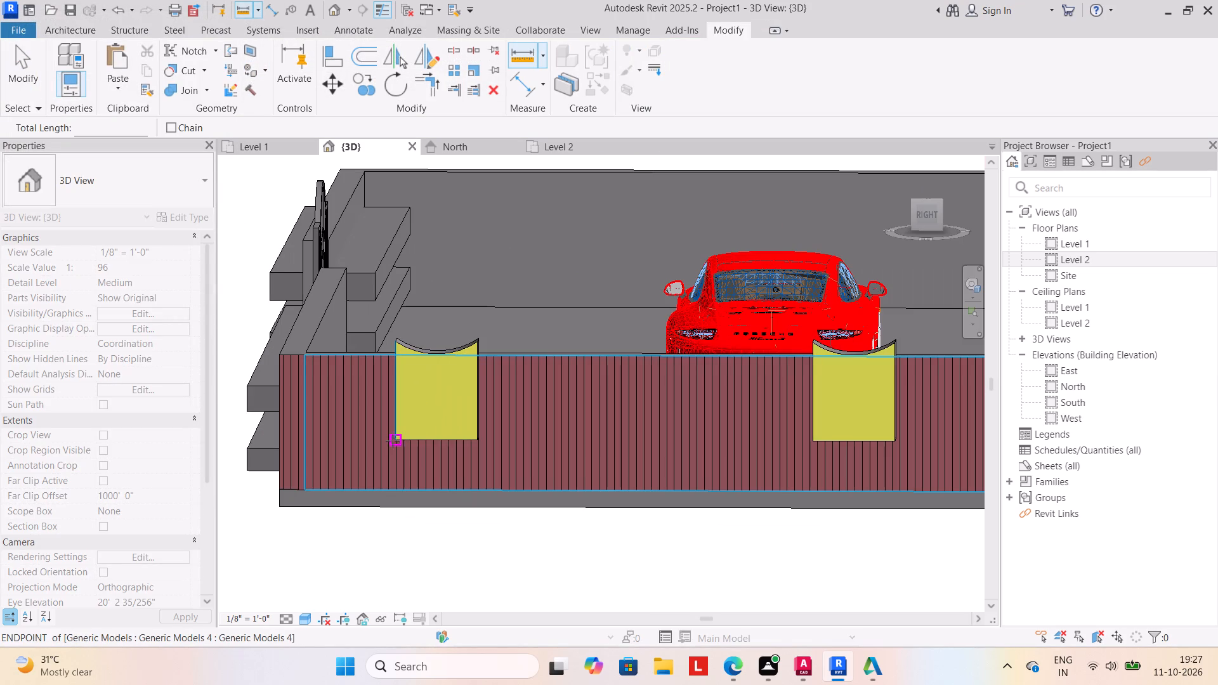
click(397, 438)
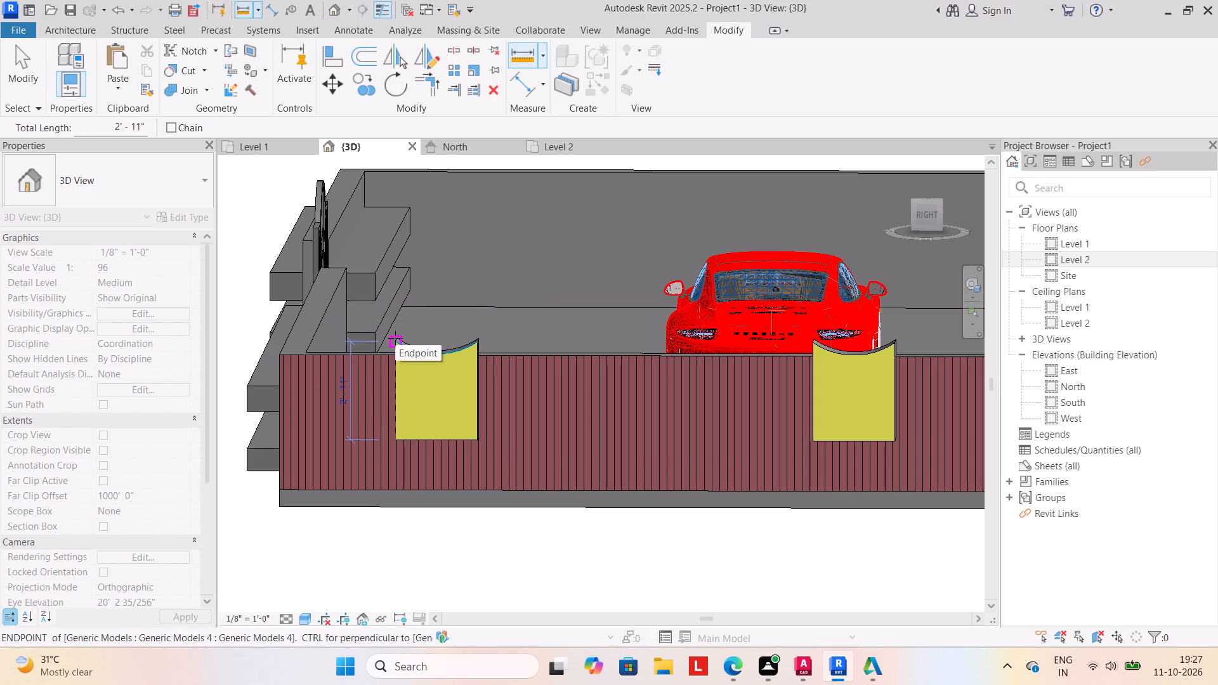
key(Escape)
Start a new in-place Generic Models component for the boundary wall on the opposite side of the house.
scroll(423, 454, down, 4)
scroll(455, 499, down, 4)
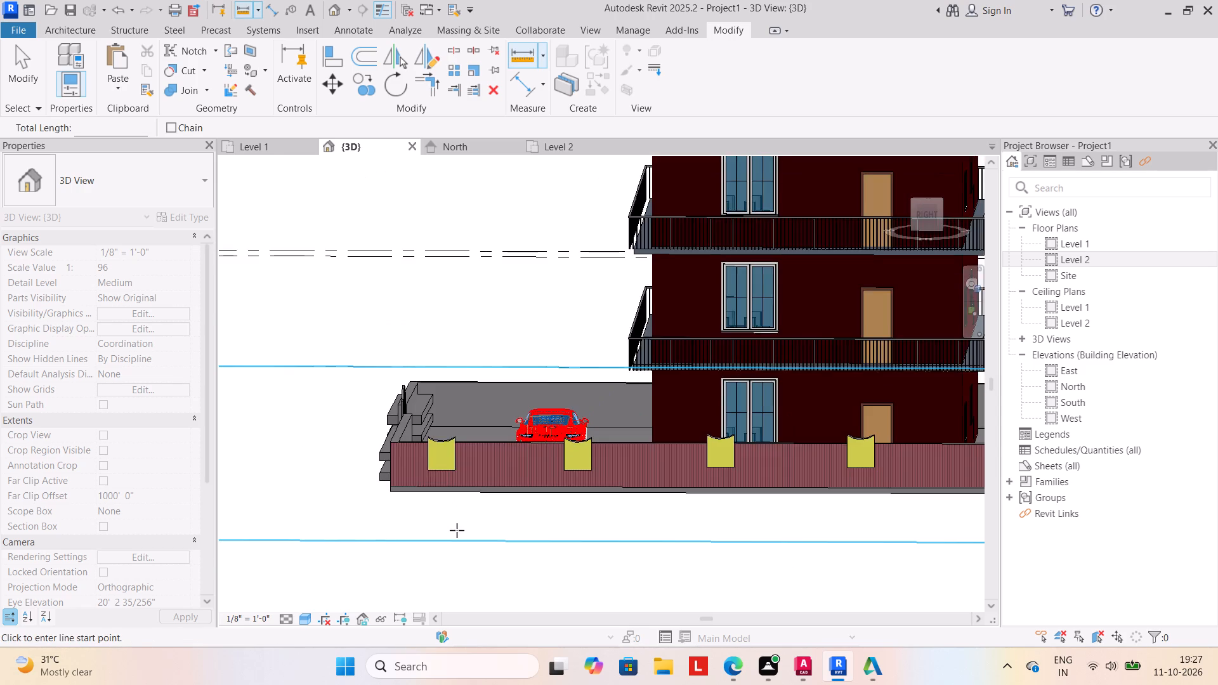
shift+middle_drag(459, 539, 723, 577)
shift+middle_drag(455, 509, 648, 483)
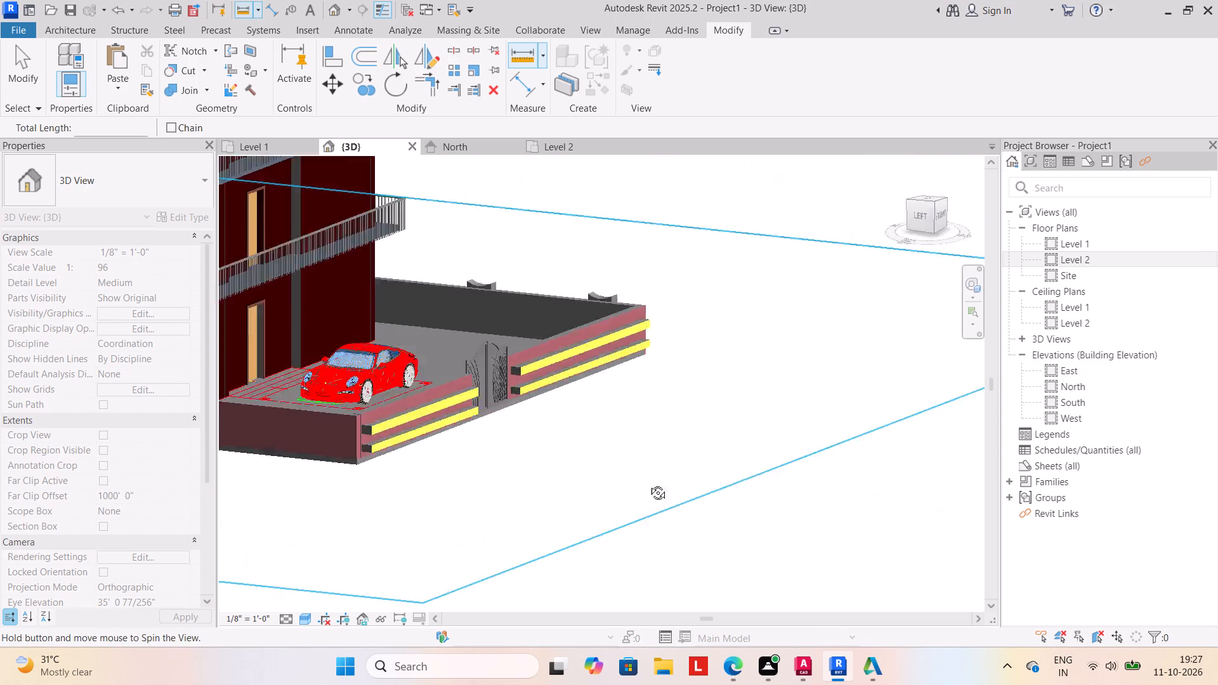
shift+middle_drag(648, 483, 665, 478)
scroll(473, 492, down, 1)
middle_drag(472, 492, 674, 410)
scroll(507, 424, down, 2)
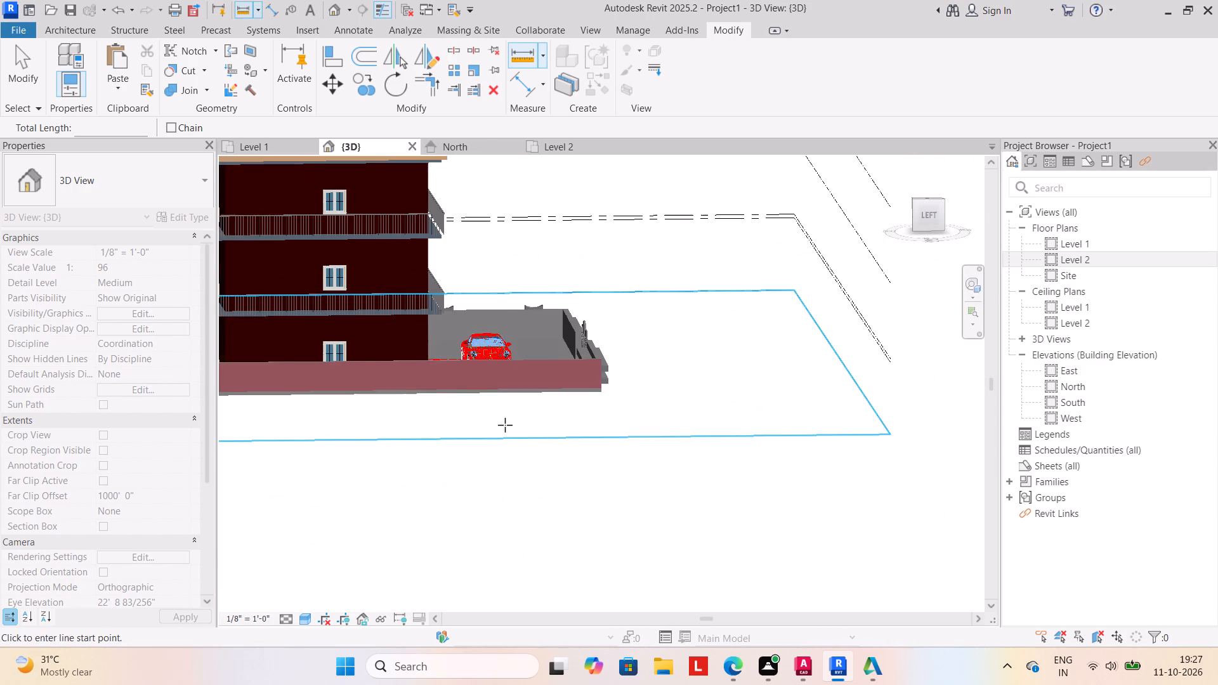
middle_drag(521, 428, 636, 417)
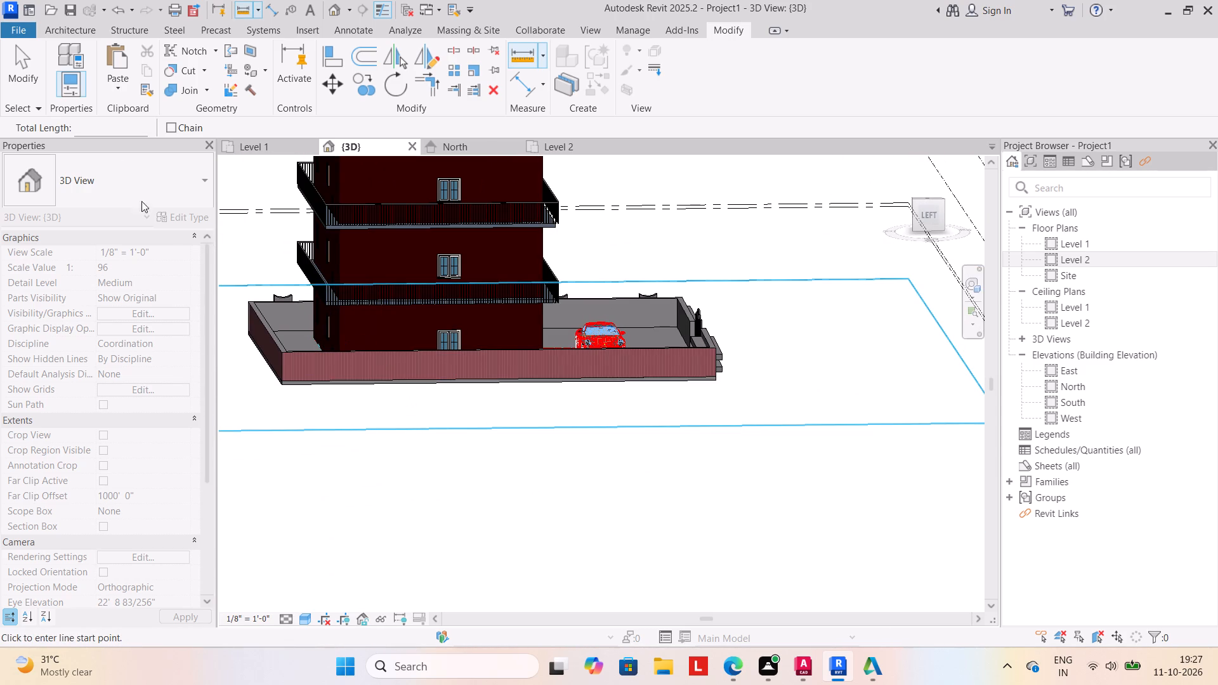
click(77, 34)
click(188, 89)
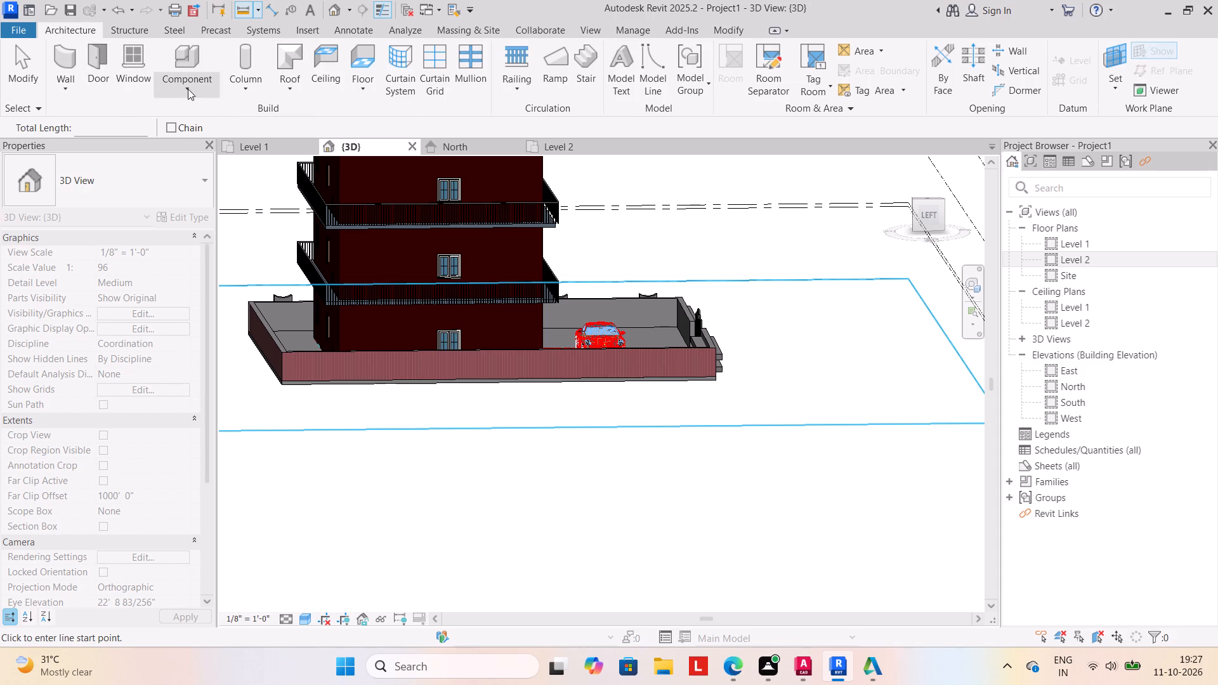
click(213, 152)
scroll(590, 317, down, 6)
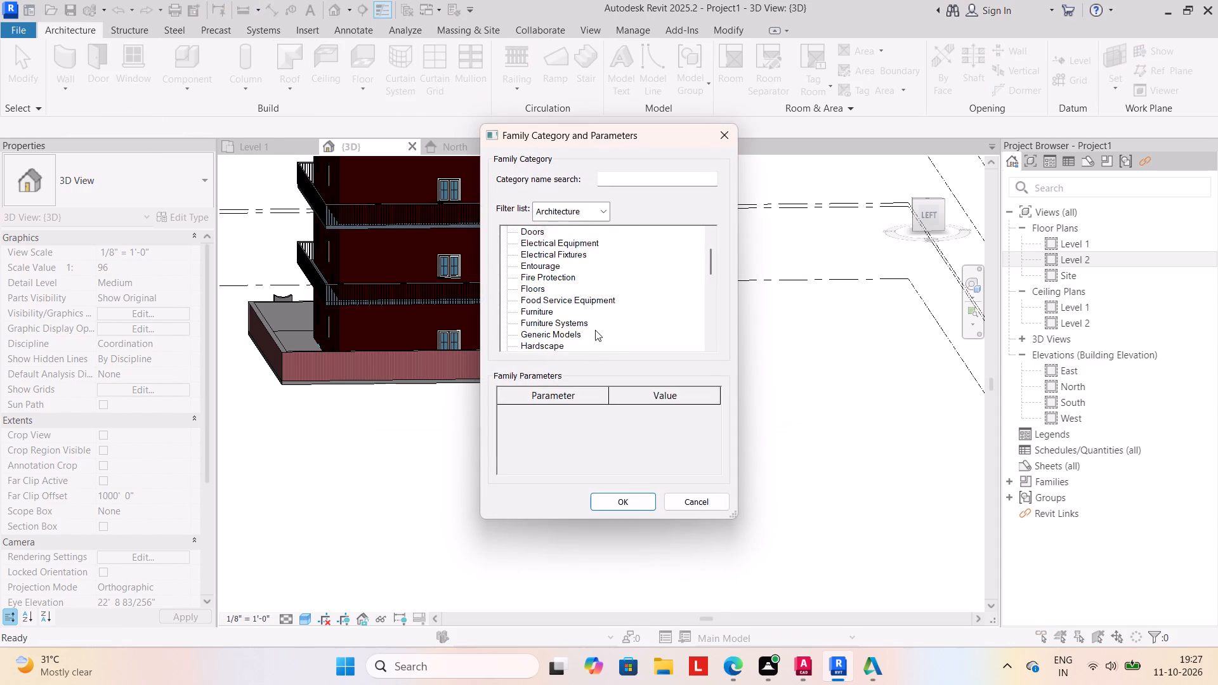
click(564, 315)
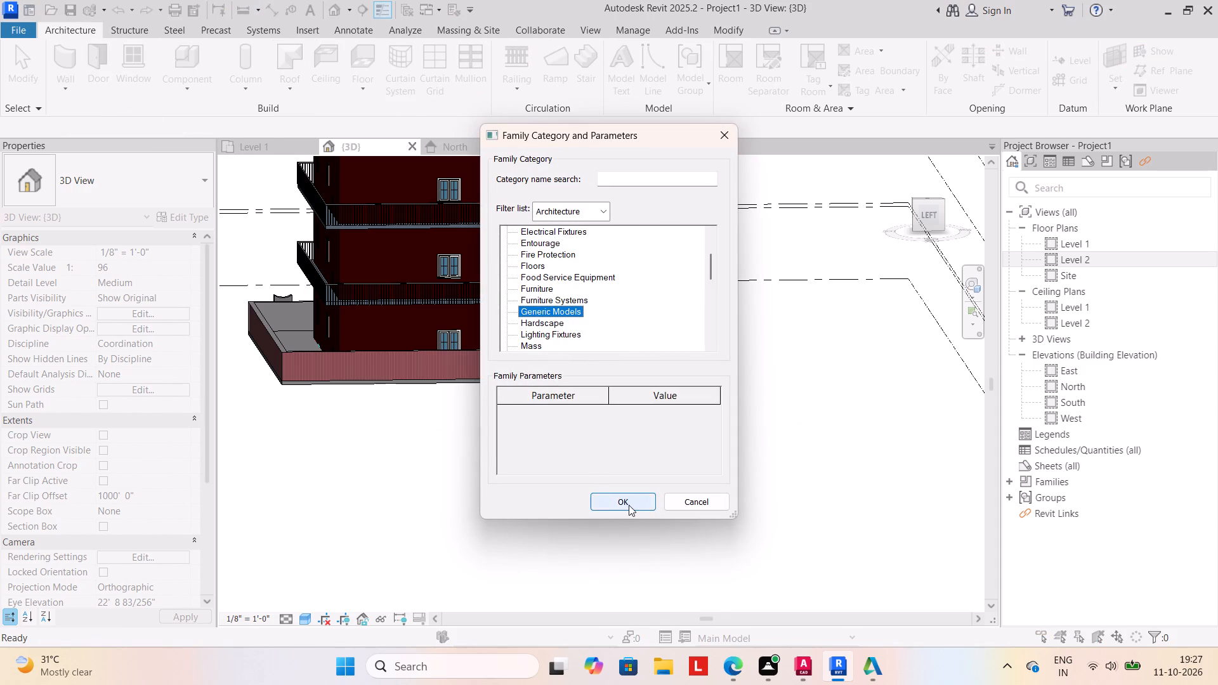
click(629, 504)
click(622, 349)
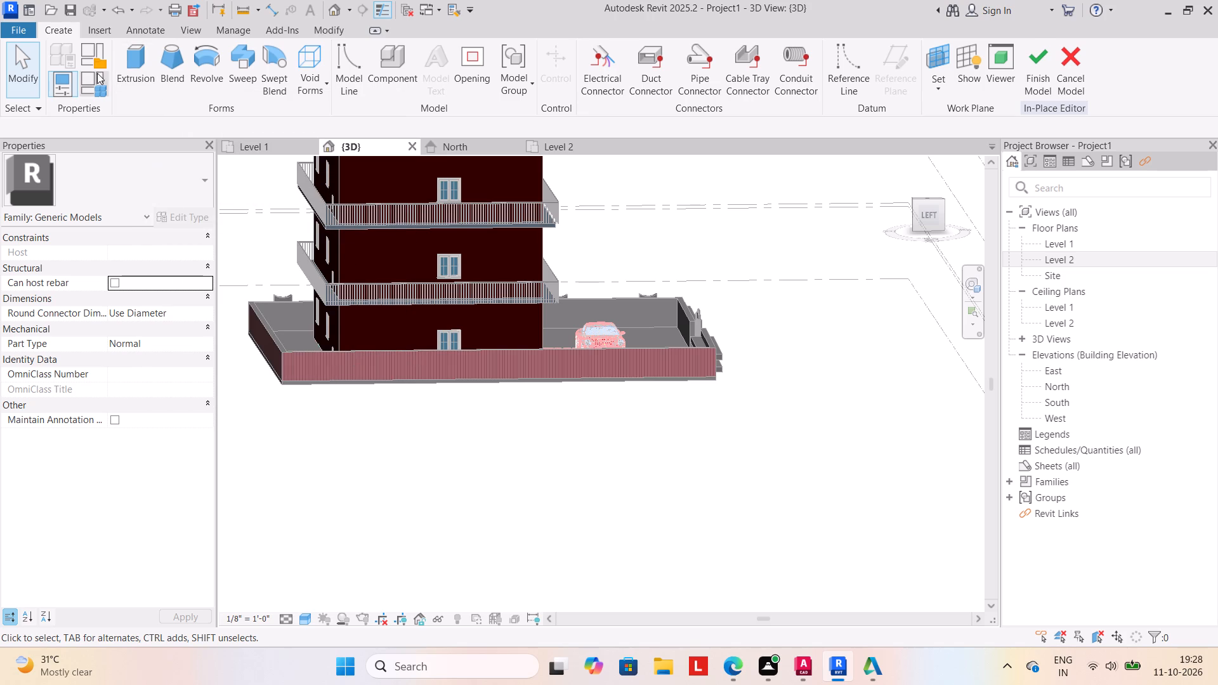
Start an extrusion on this boundary wall's outer face and sketch a 4' side, about 4'-6" base and 5' opposite side near the rear end.
click(136, 51)
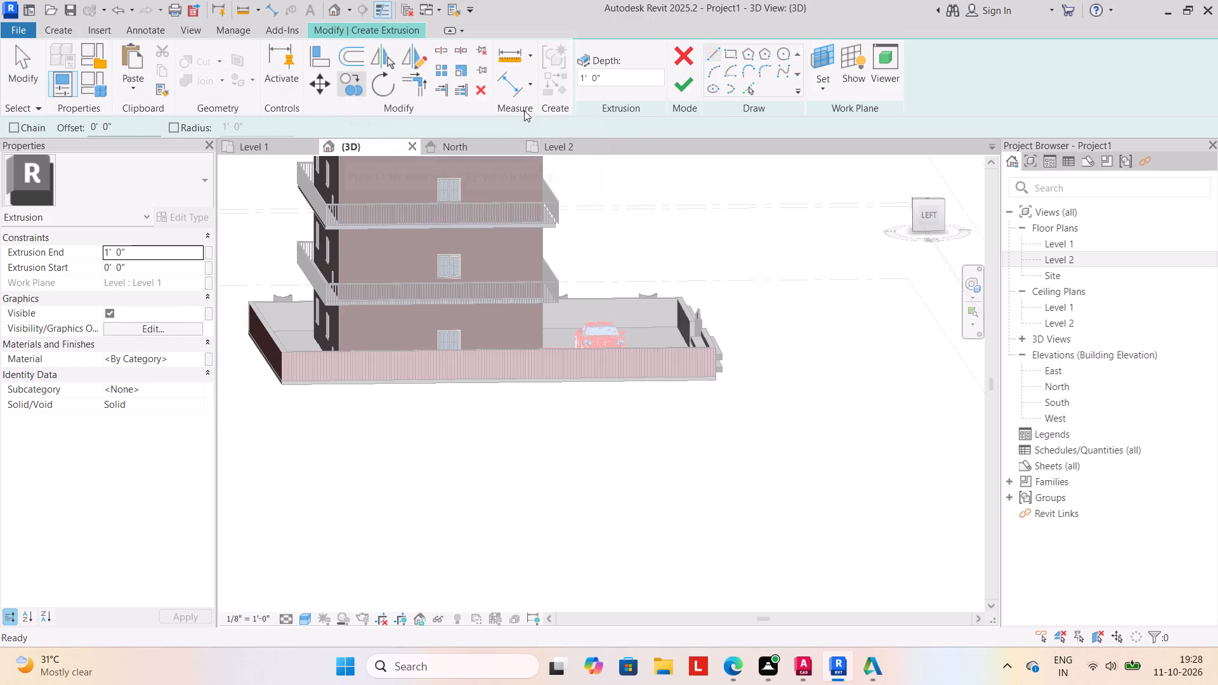
click(822, 90)
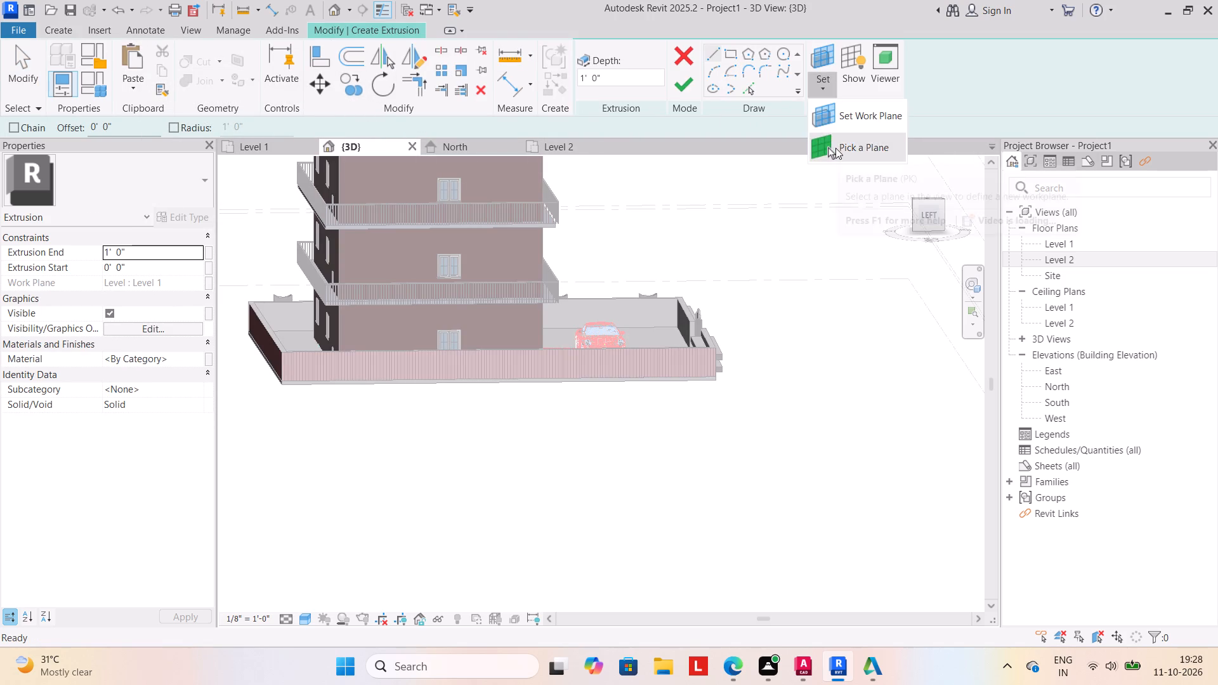
click(835, 148)
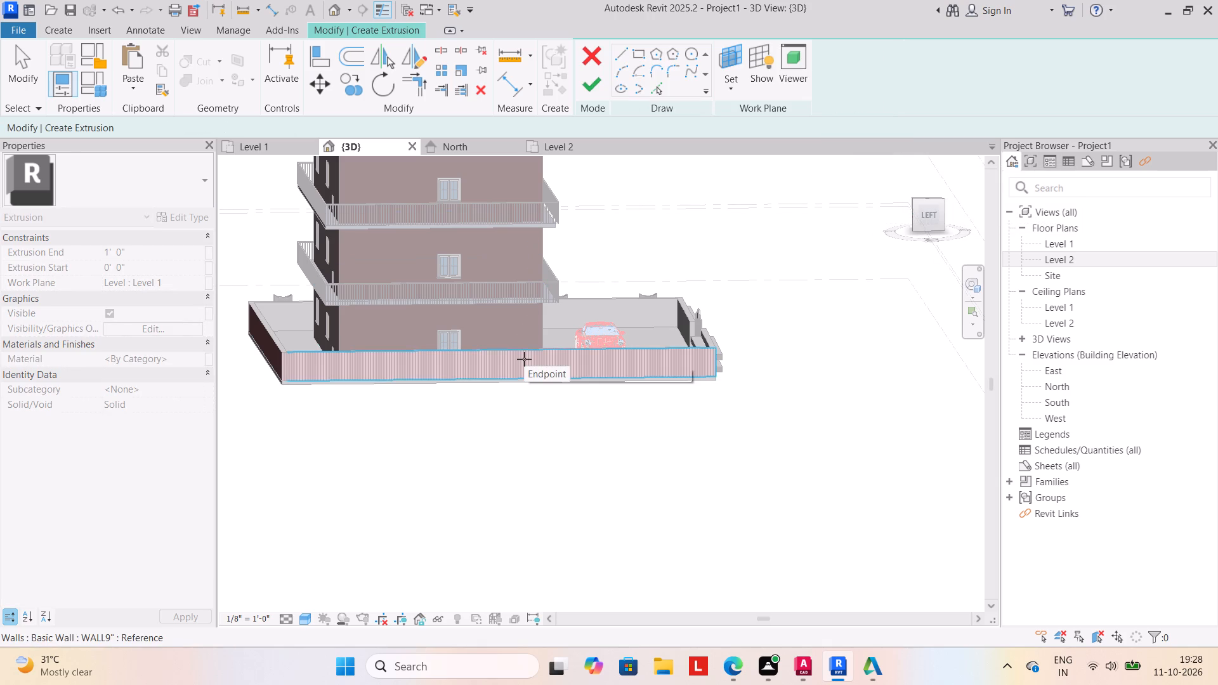
click(524, 359)
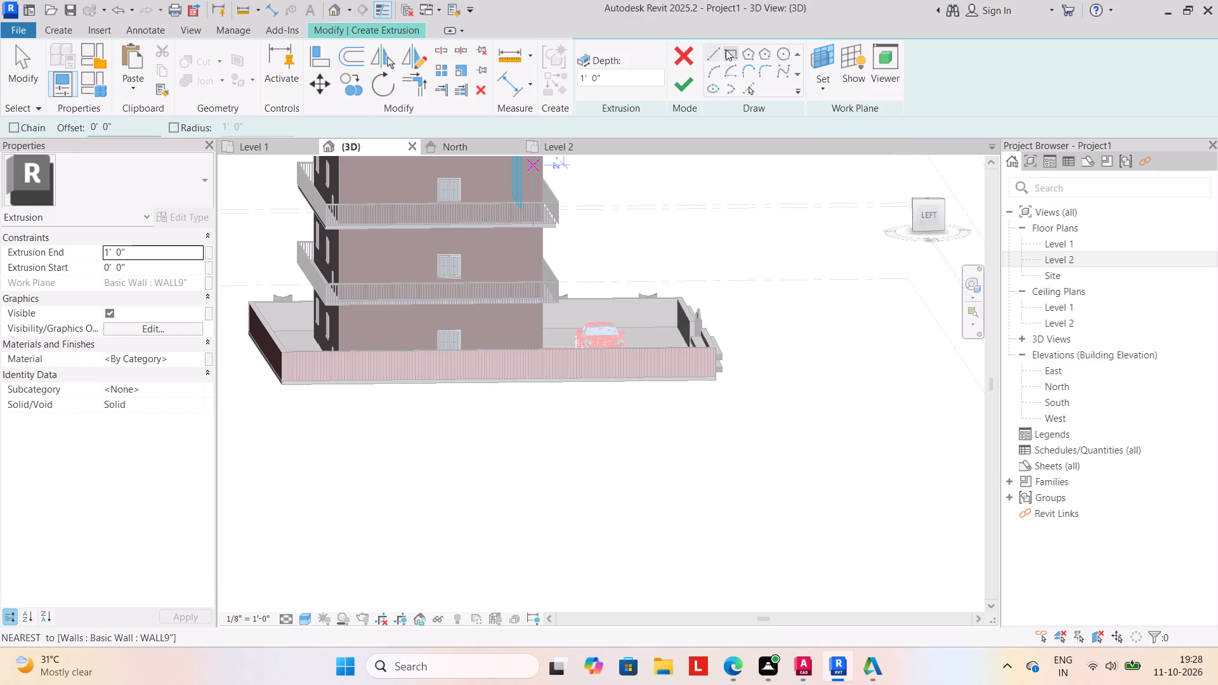
click(714, 49)
scroll(288, 383, up, 4)
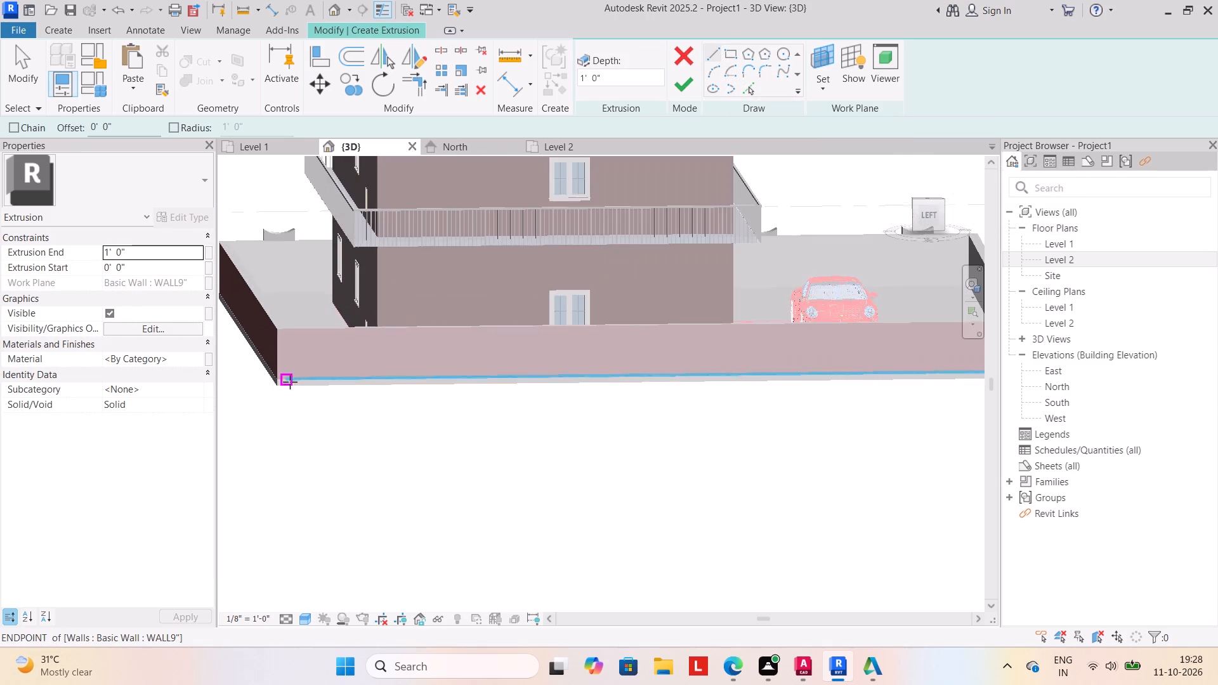
scroll(299, 377, up, 1)
click(317, 307)
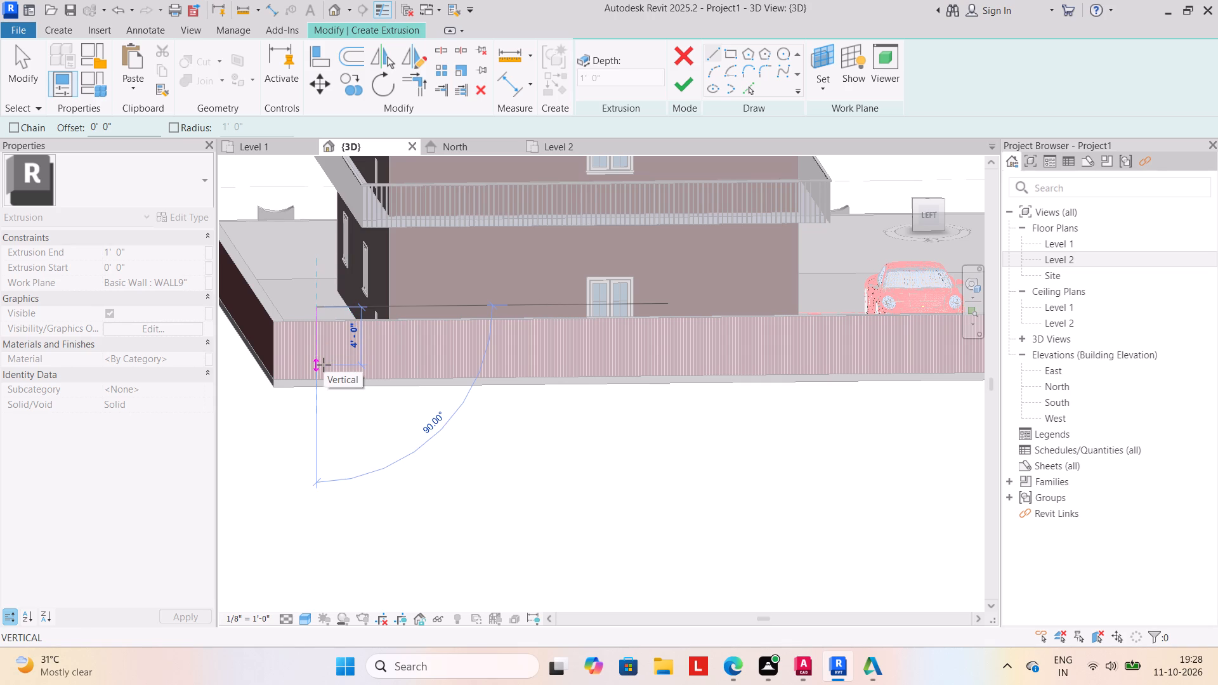
drag(324, 365, 337, 365)
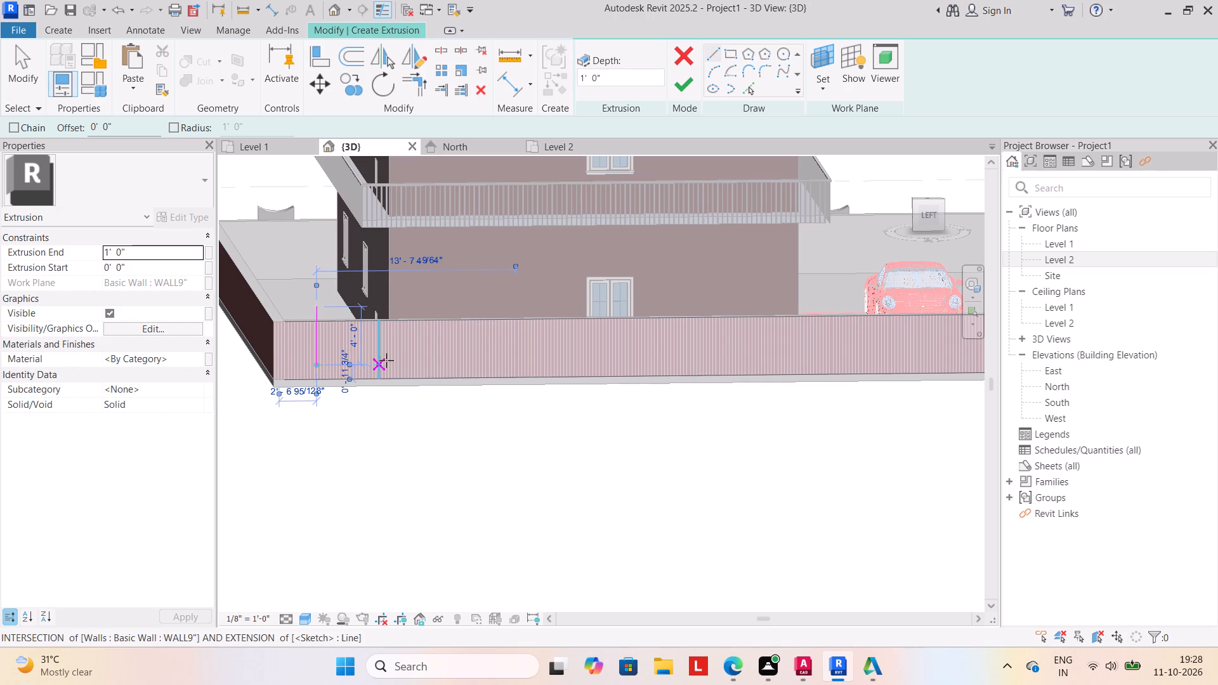
click(318, 368)
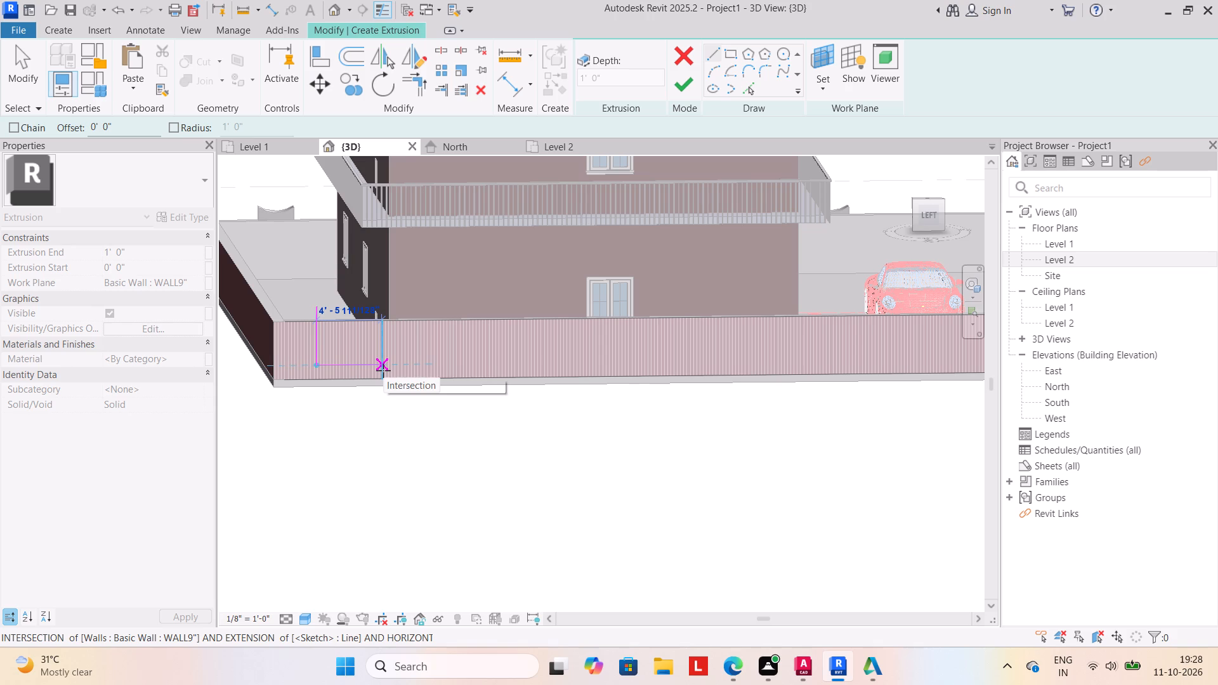
click(383, 370)
drag(383, 370, 384, 358)
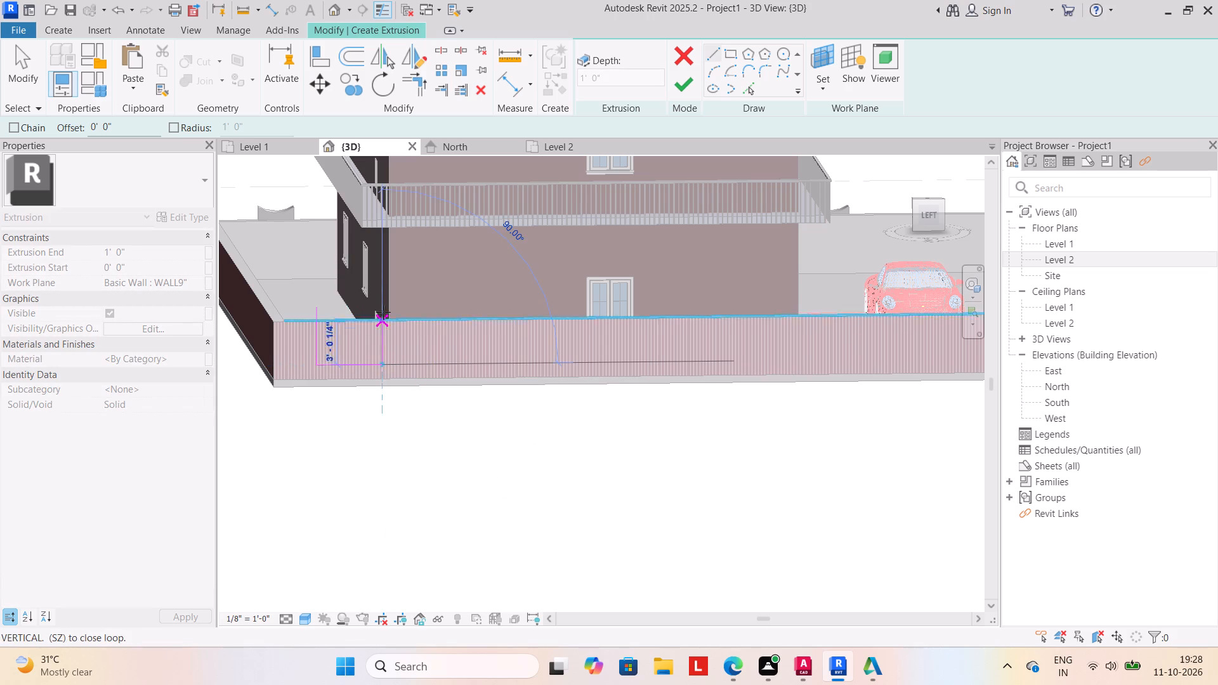
click(382, 294)
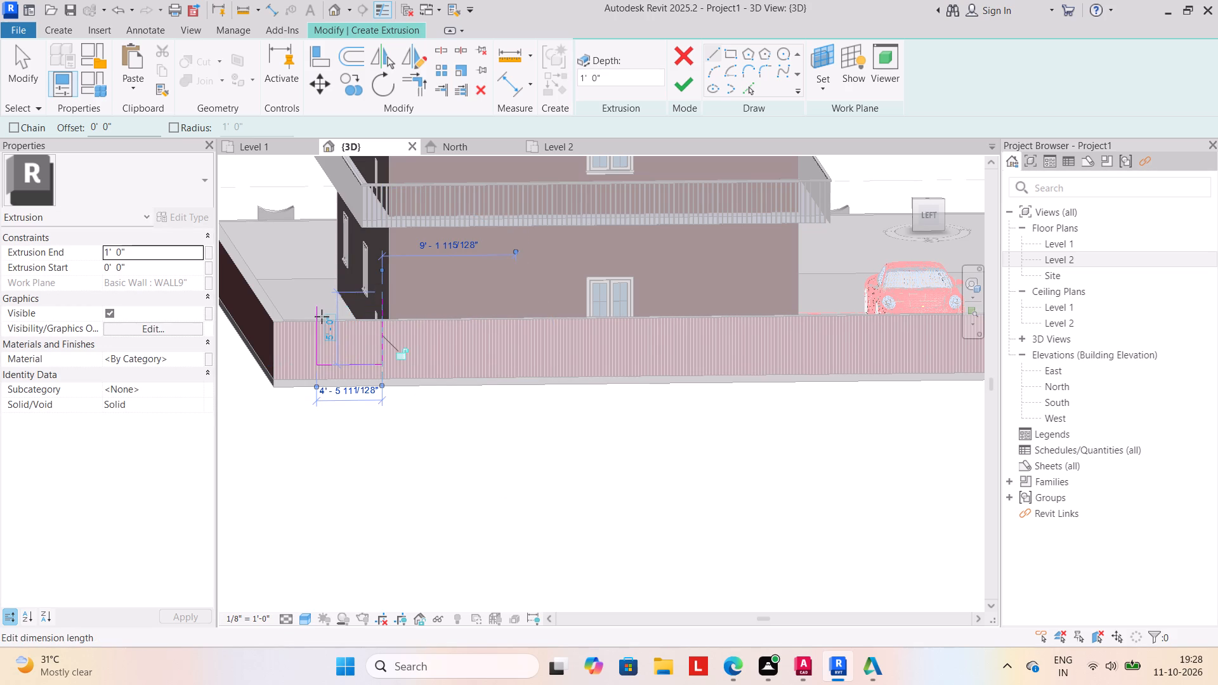
Delete the profile's 4' side line and redraw it 5' high from the base's rear end.
scroll(318, 313, up, 4)
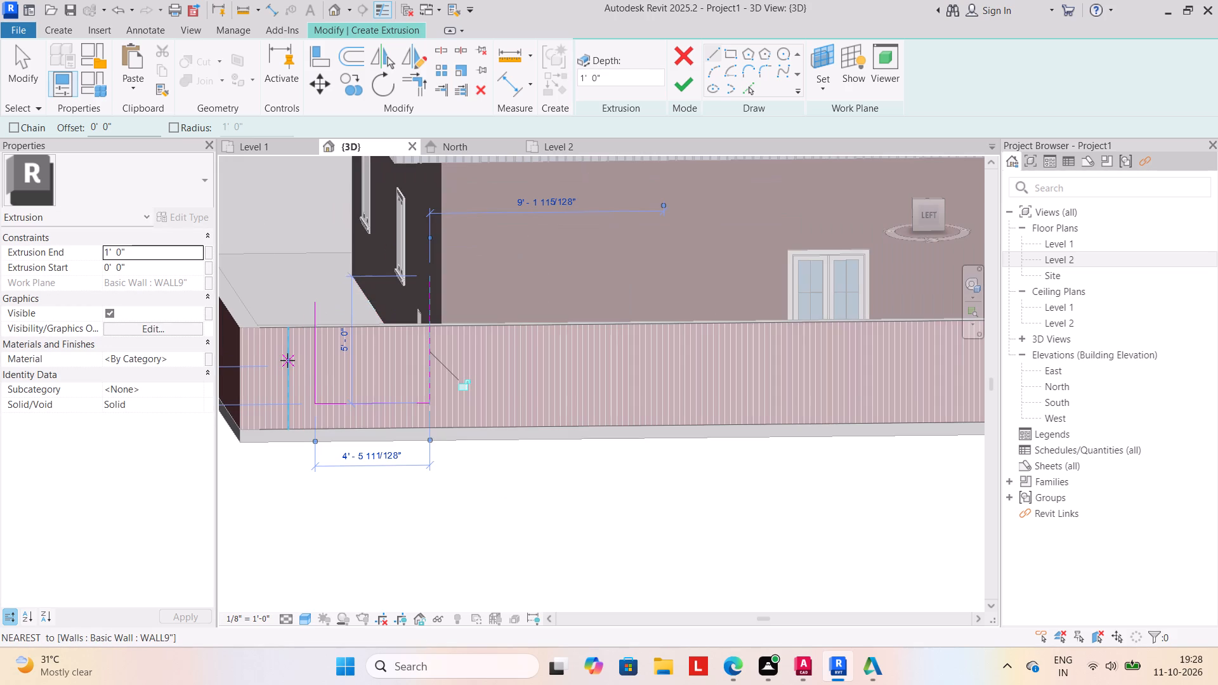
key(Escape)
key(Escape)
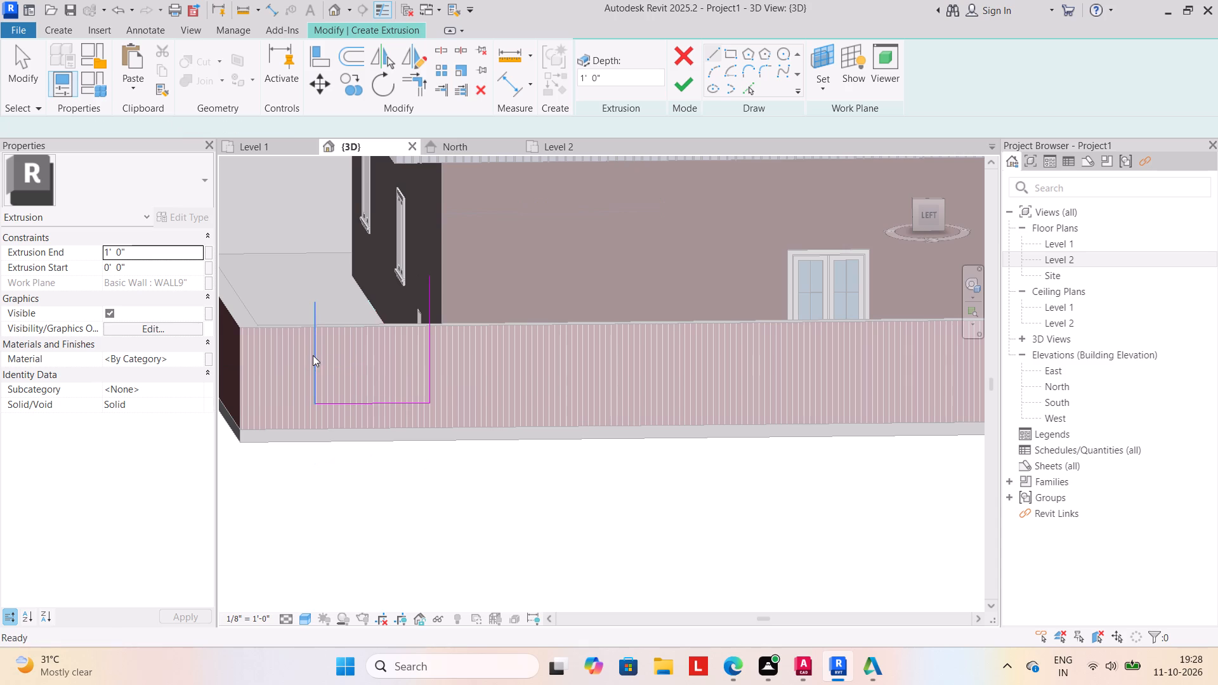
click(313, 358)
key(Delete)
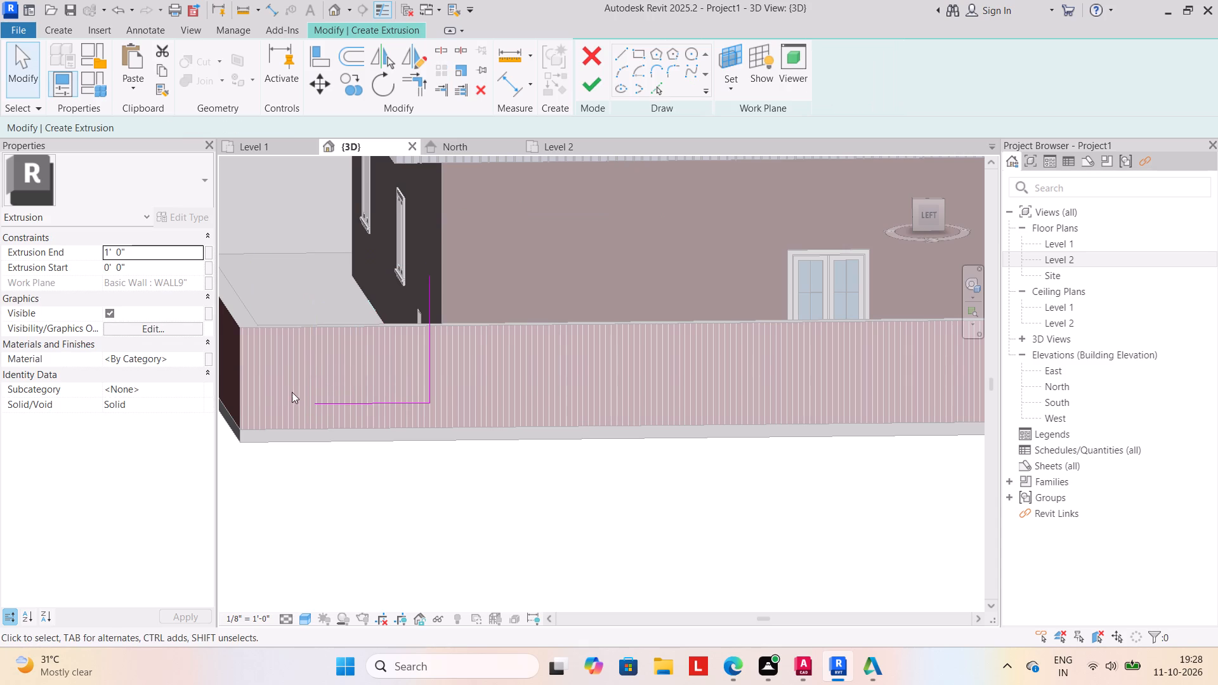
click(619, 55)
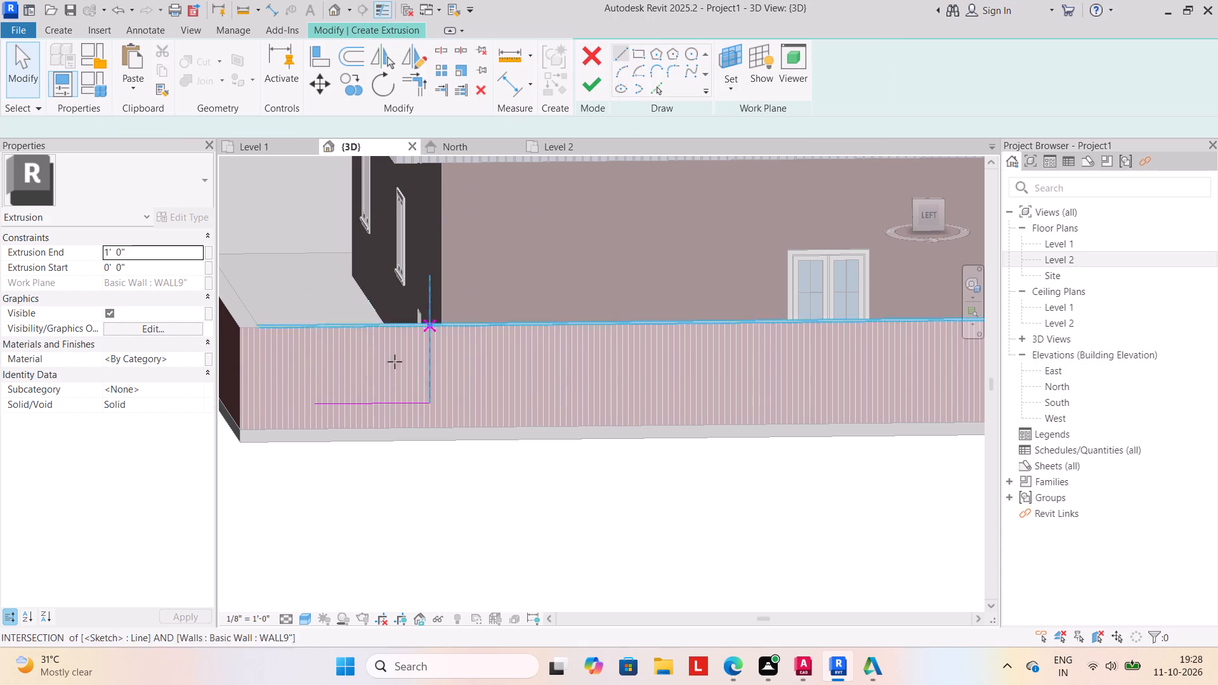
drag(314, 407, 314, 400)
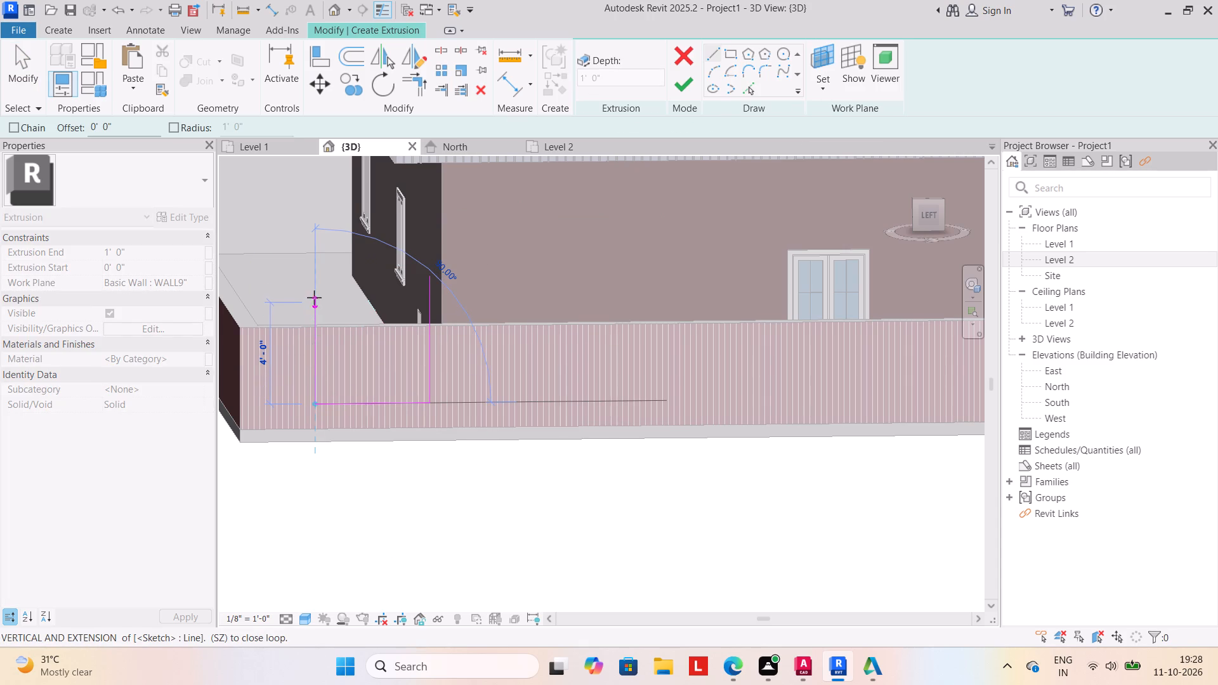
click(317, 284)
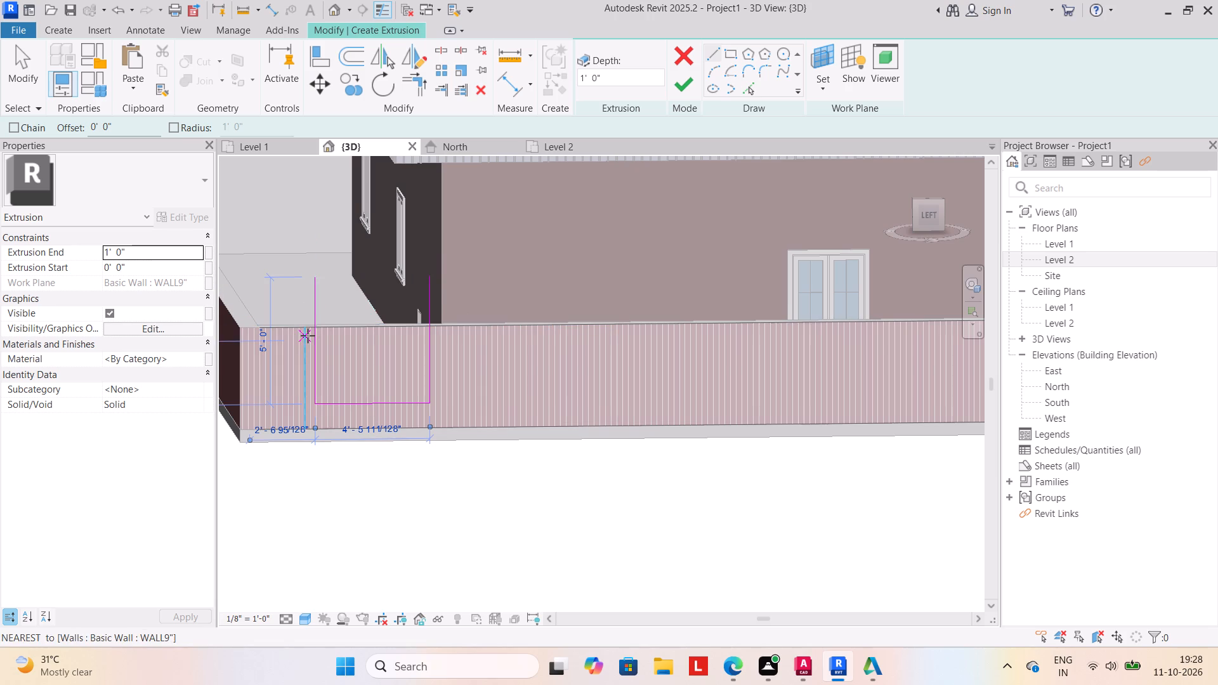
key(Escape)
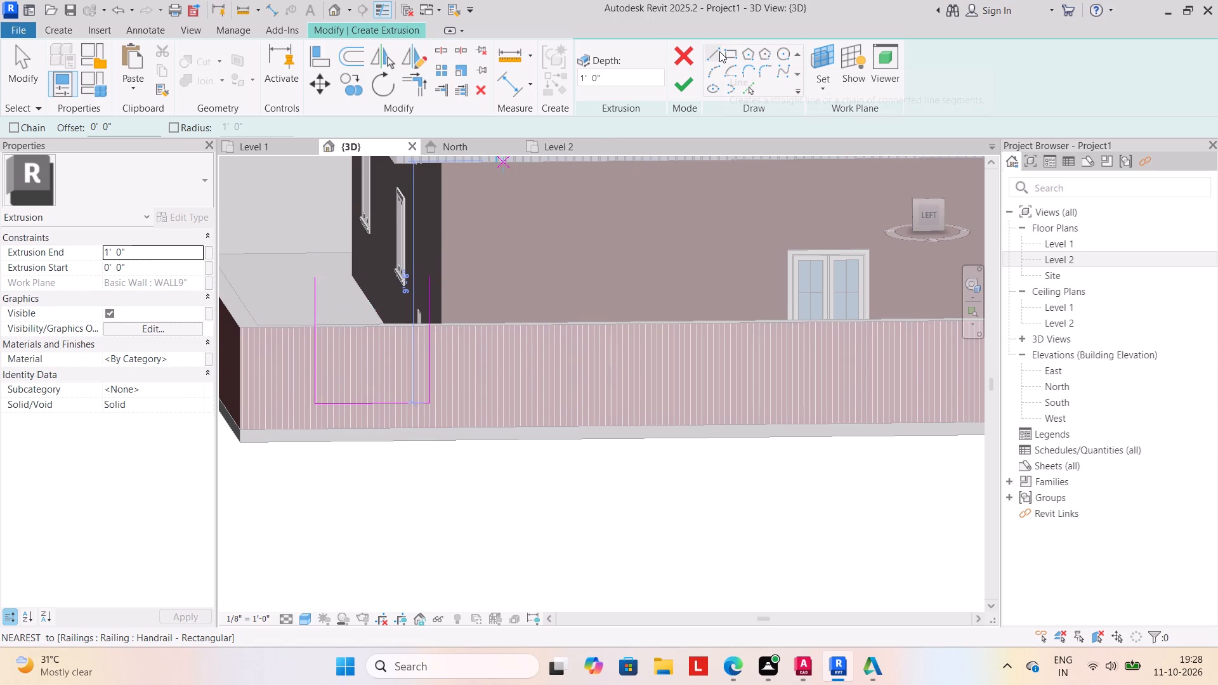
Close the profile's top with a concave arc of about 5'-1" radius and finish the extrusion at 1' depth.
click(710, 66)
click(311, 278)
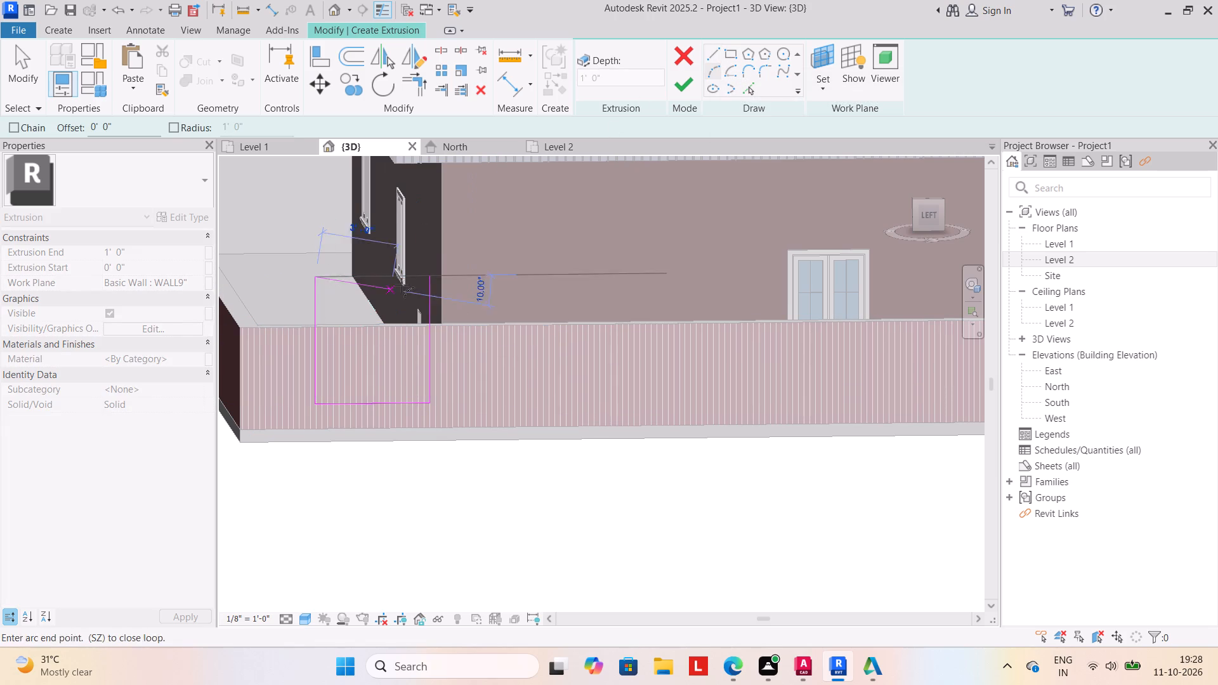
click(425, 275)
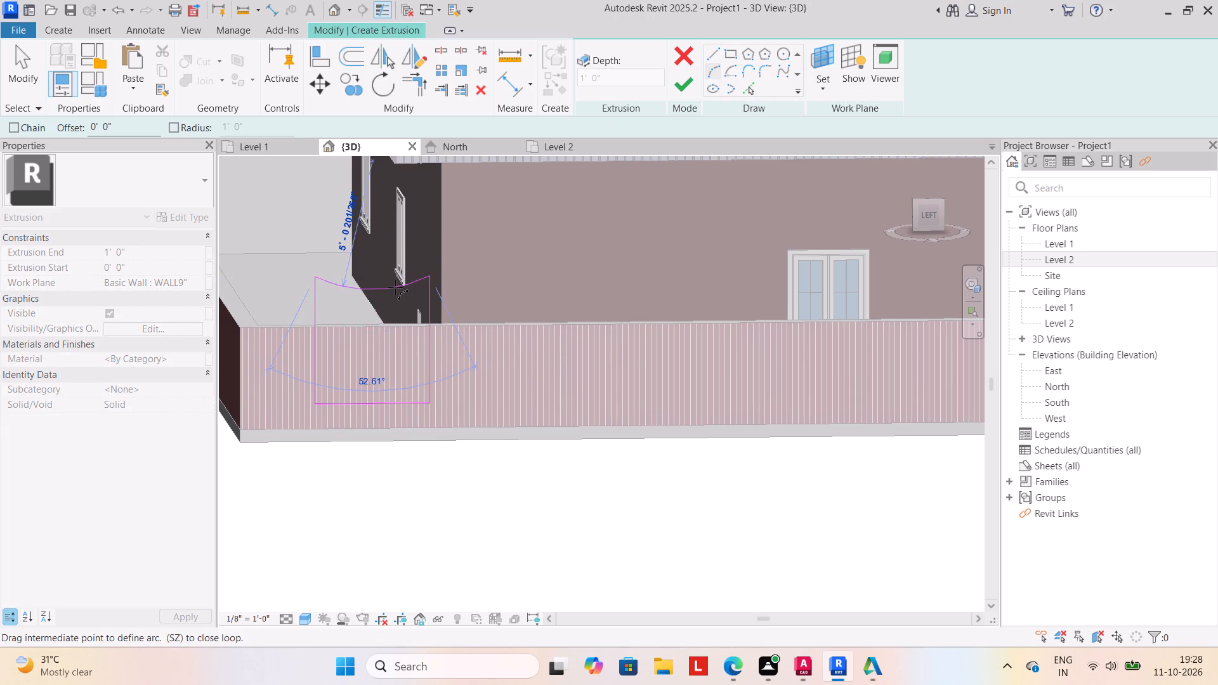
click(395, 287)
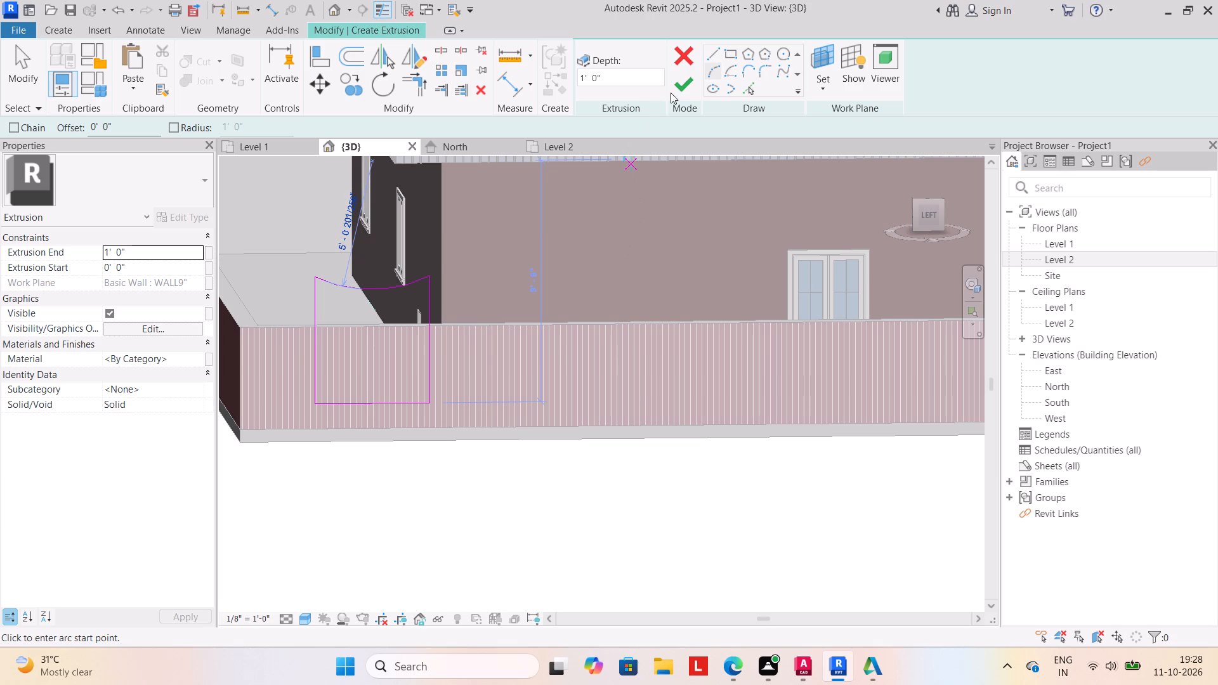
click(680, 86)
click(527, 478)
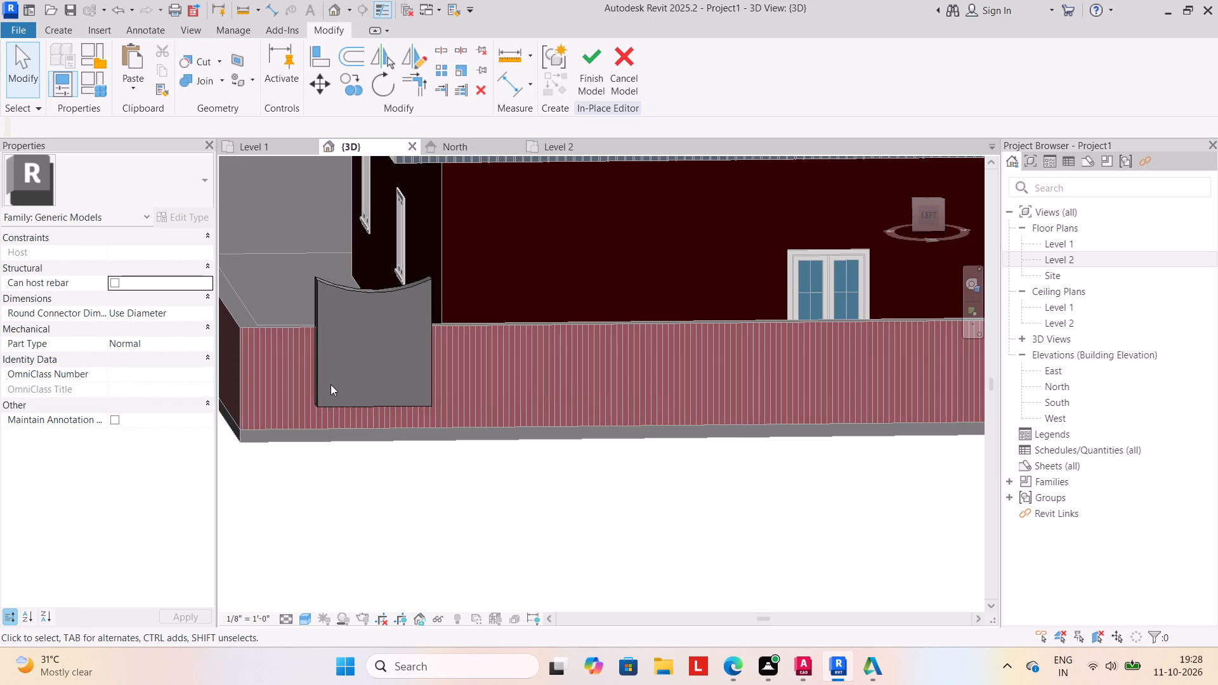
Pull the curved-top extrusion's gate-side edge slightly inward until its temporary dimension is 10'-0".
click(350, 400)
scroll(426, 425, down, 4)
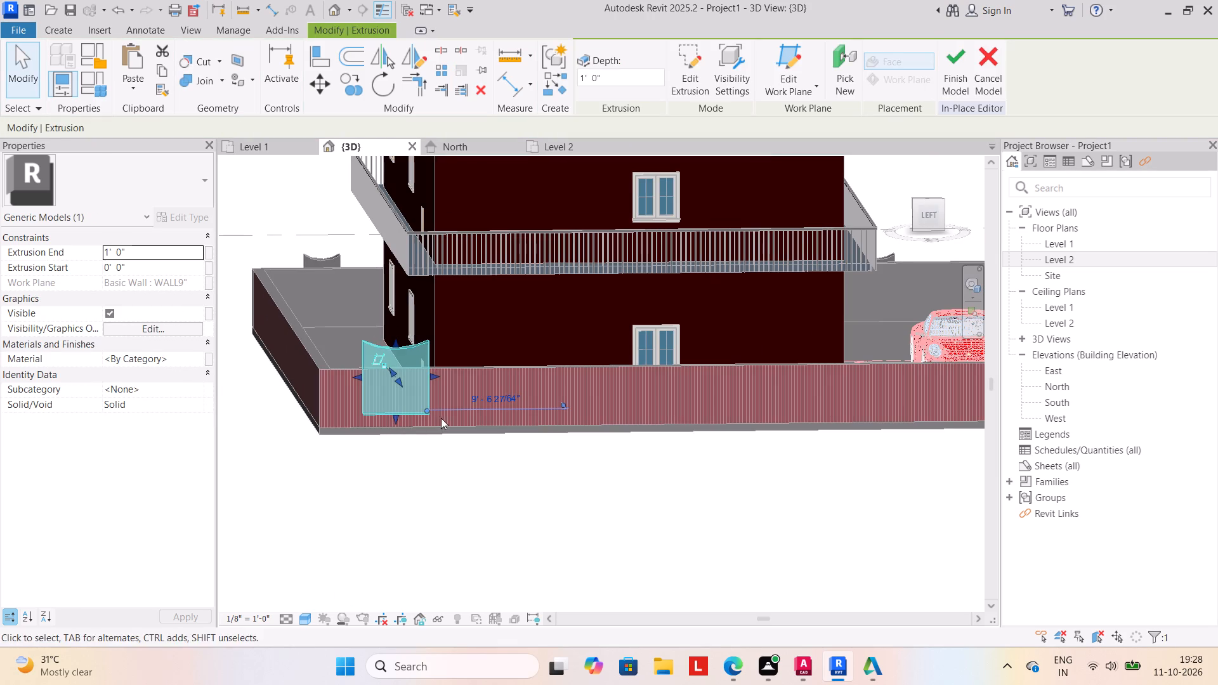
drag(435, 374, 426, 374)
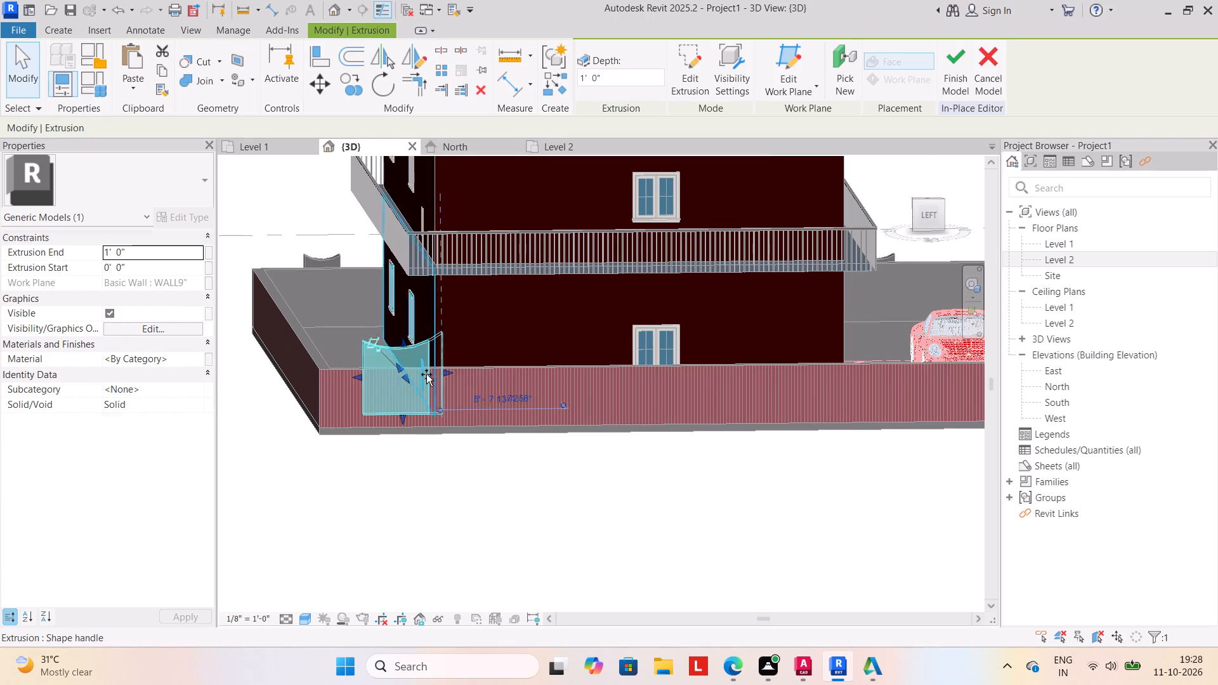
drag(426, 374, 427, 375)
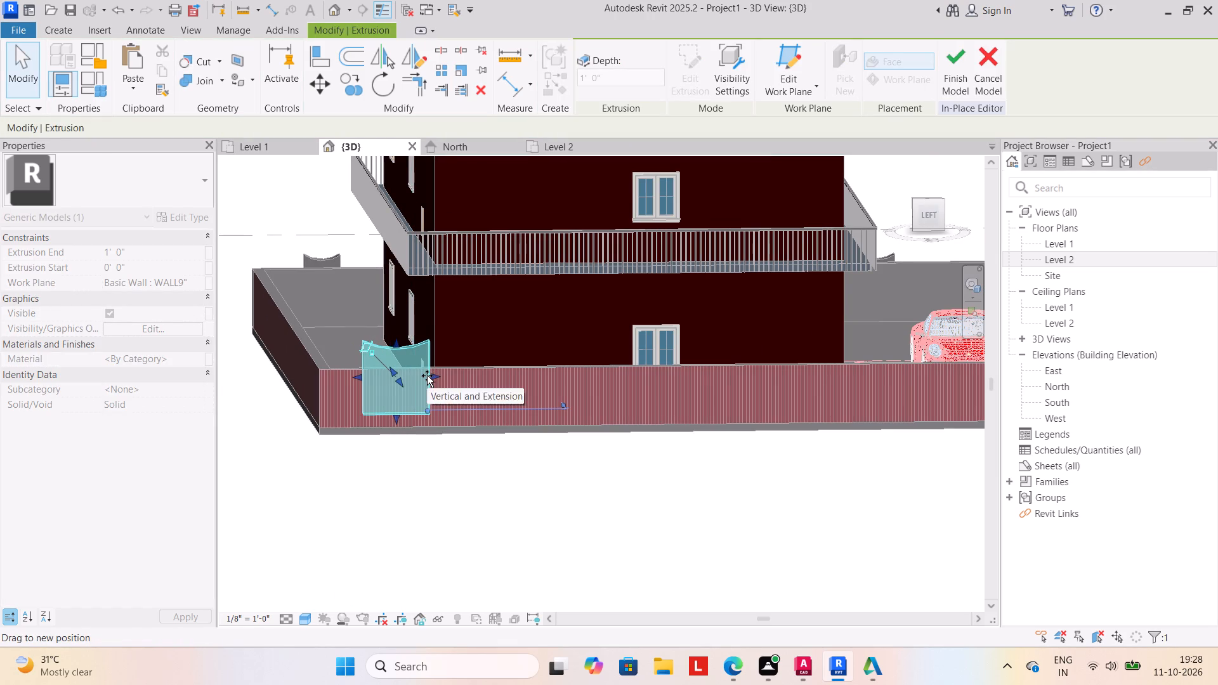
drag(427, 375, 424, 377)
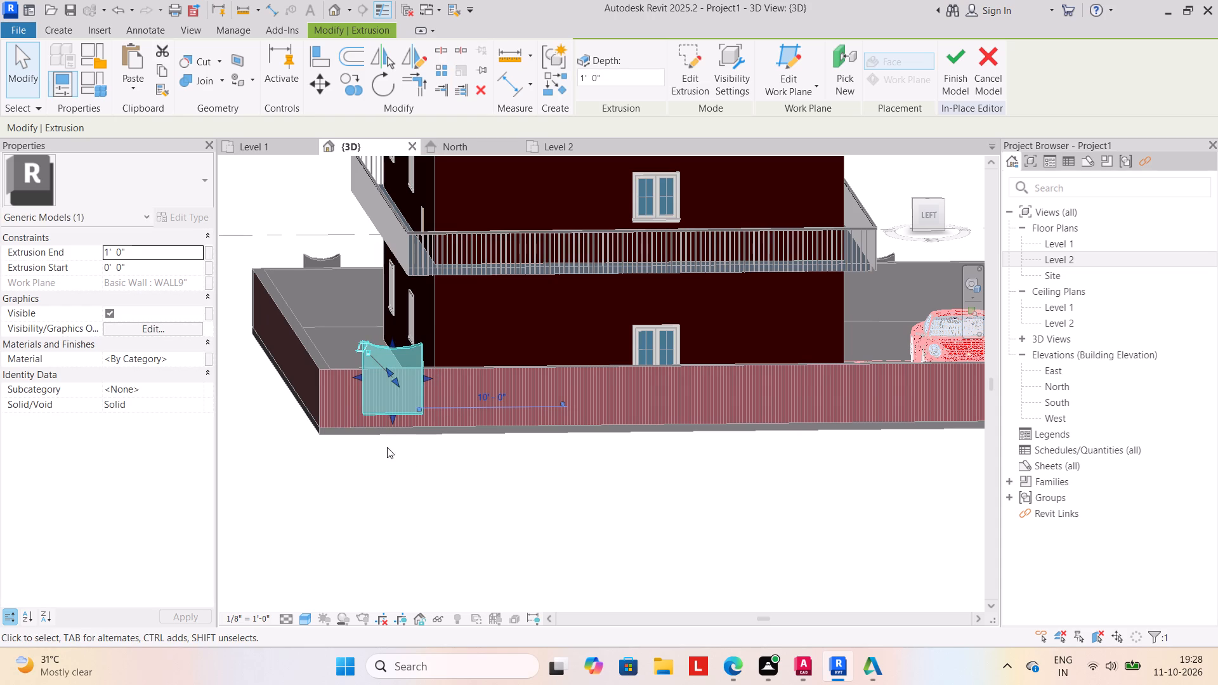
click(405, 483)
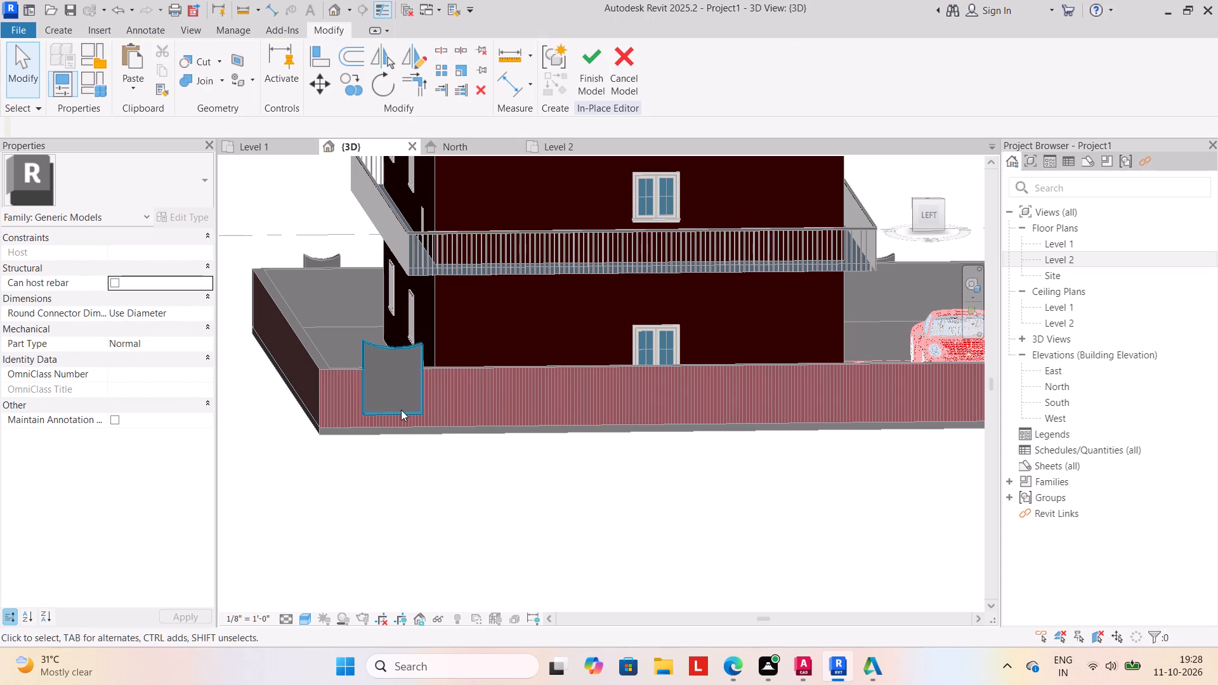
Copy the curved-top extrusion four times, spaced along the boundary wall toward its gate end, and finish the in-place model.
click(401, 410)
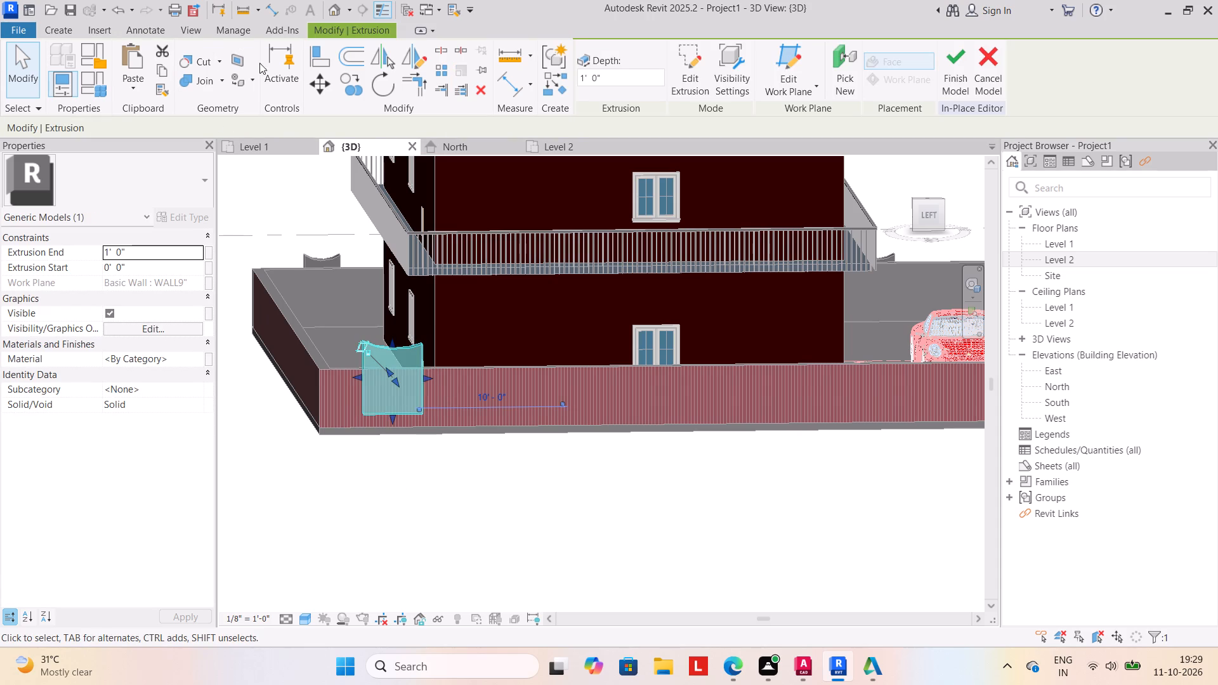
click(348, 86)
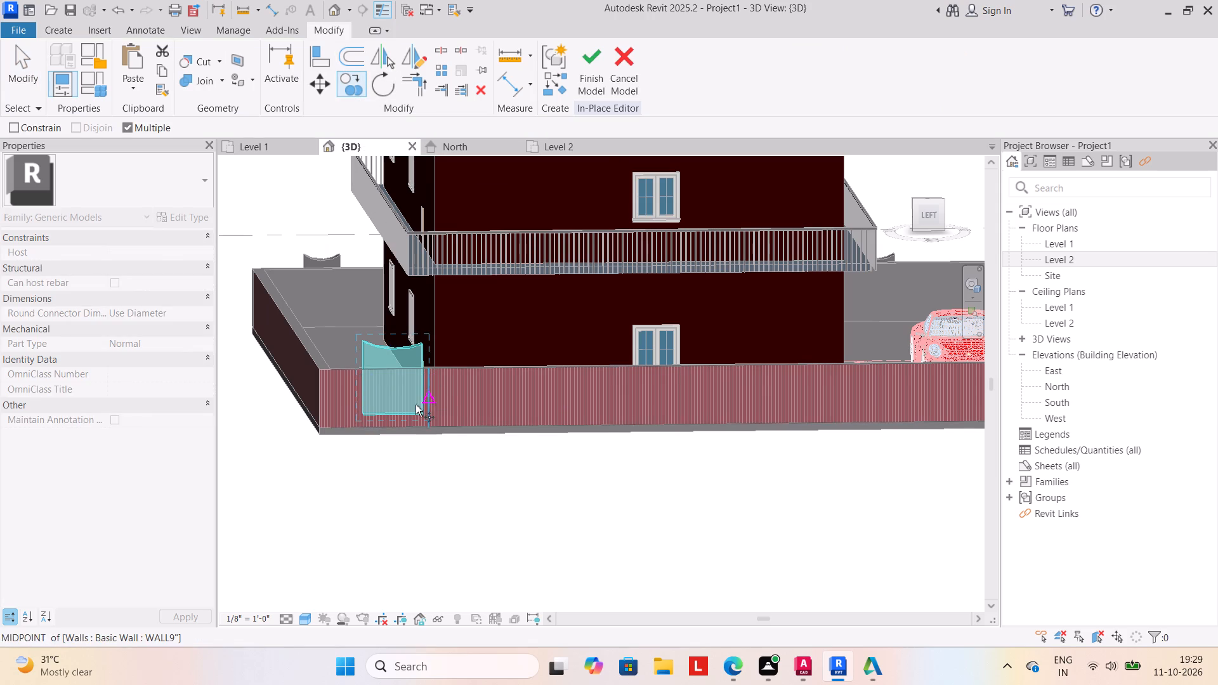
click(396, 412)
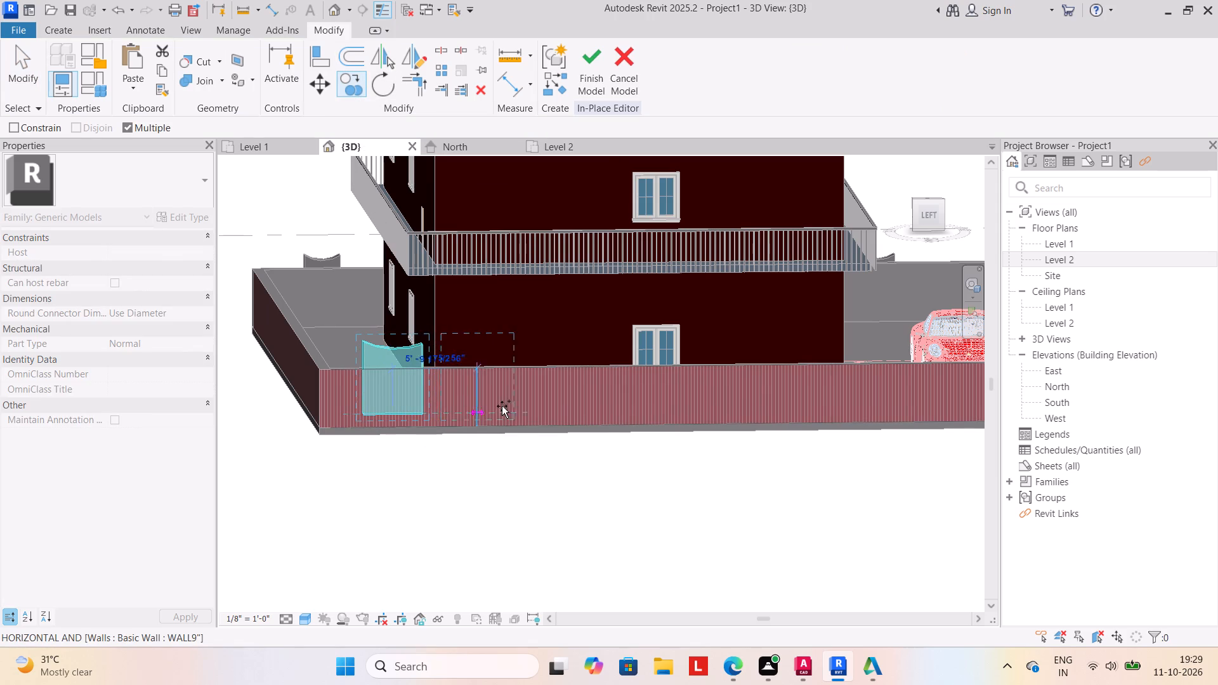
click(593, 403)
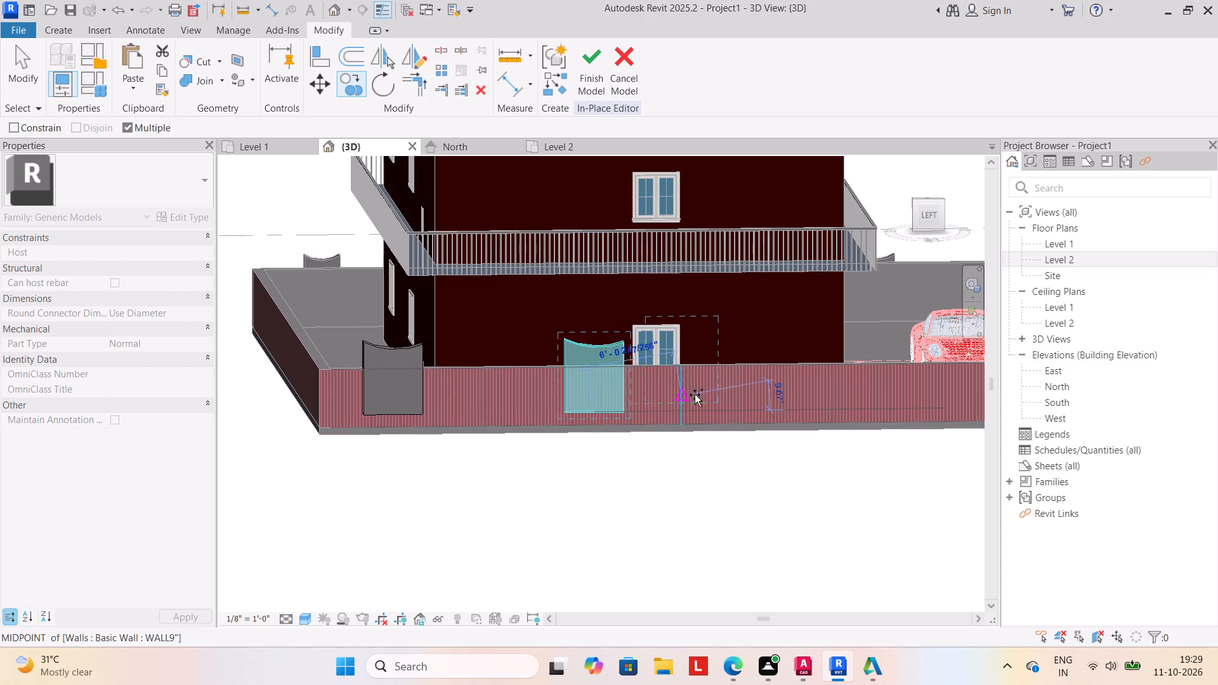
middle_drag(754, 395, 580, 408)
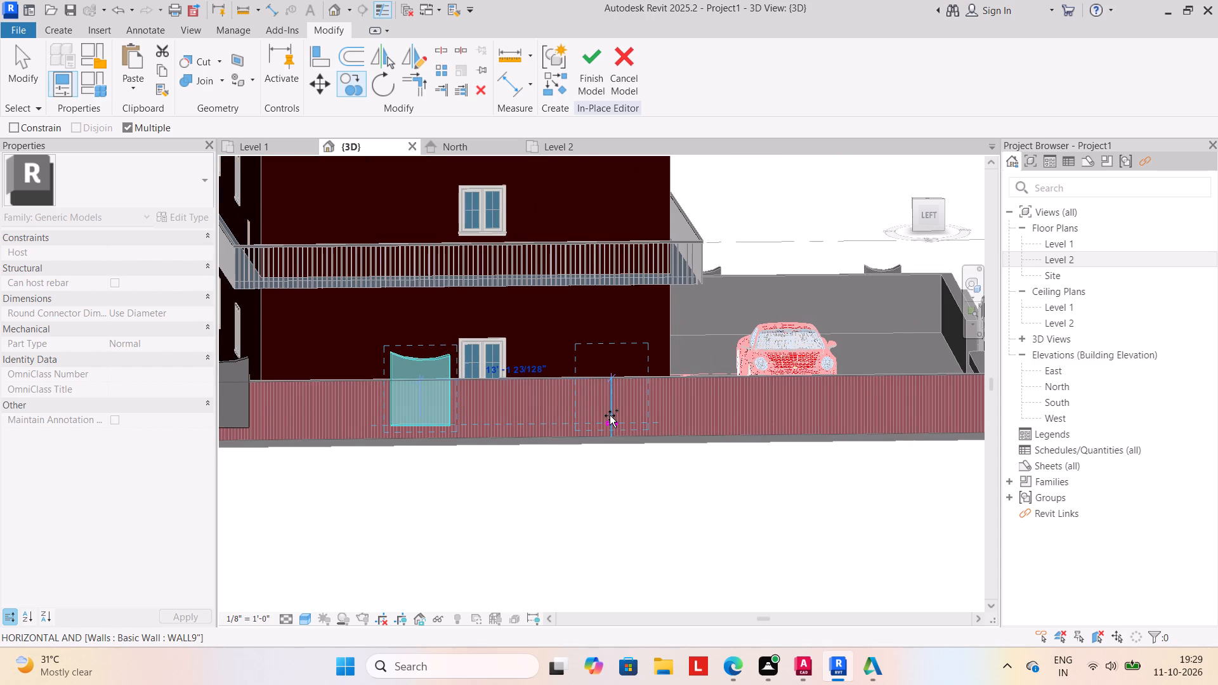
click(610, 415)
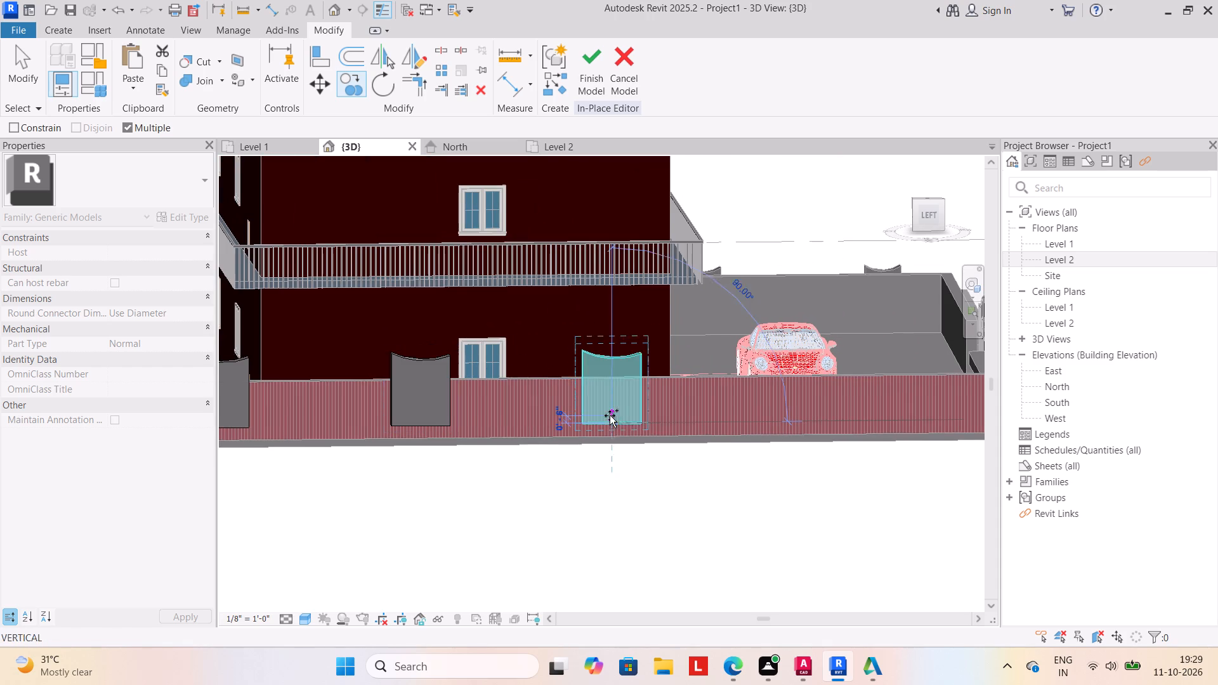
click(775, 414)
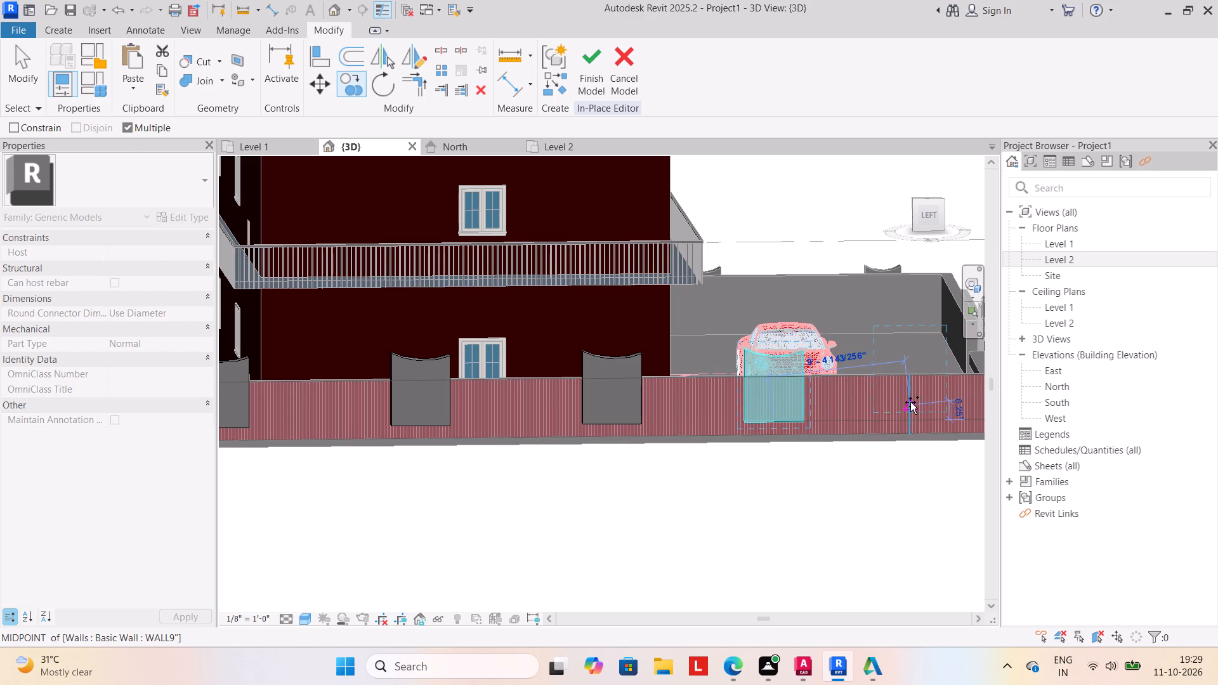
scroll(914, 399, down, 1)
middle_drag(909, 398, 802, 383)
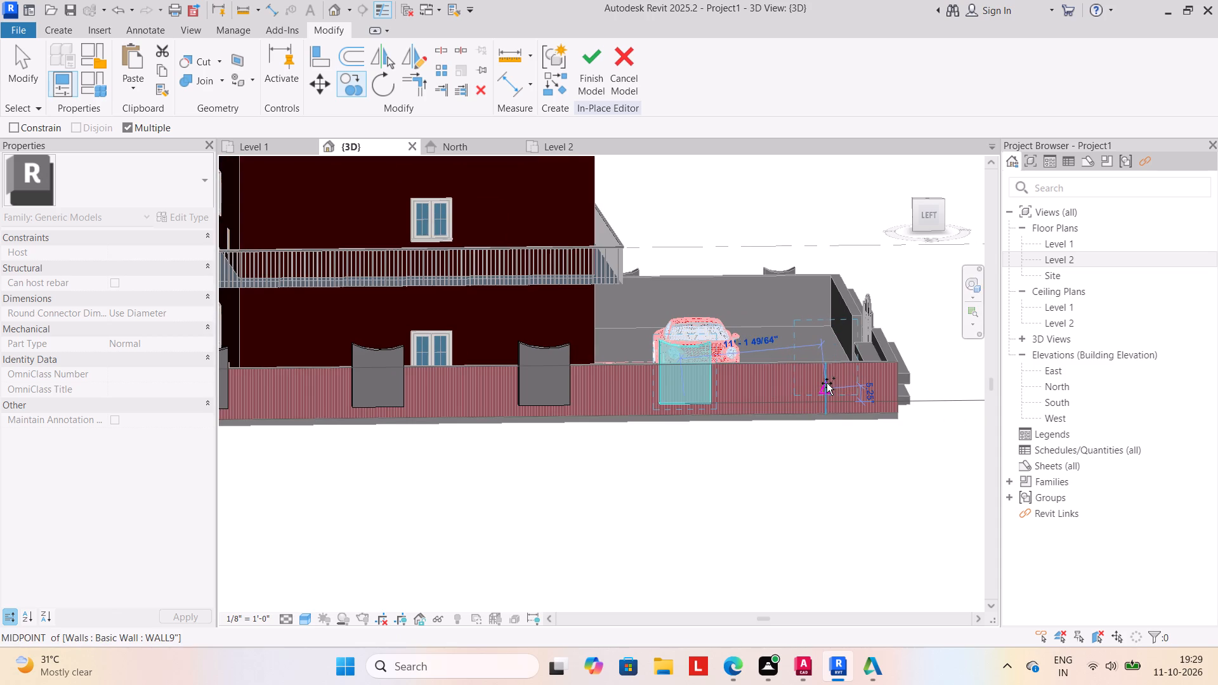
click(828, 390)
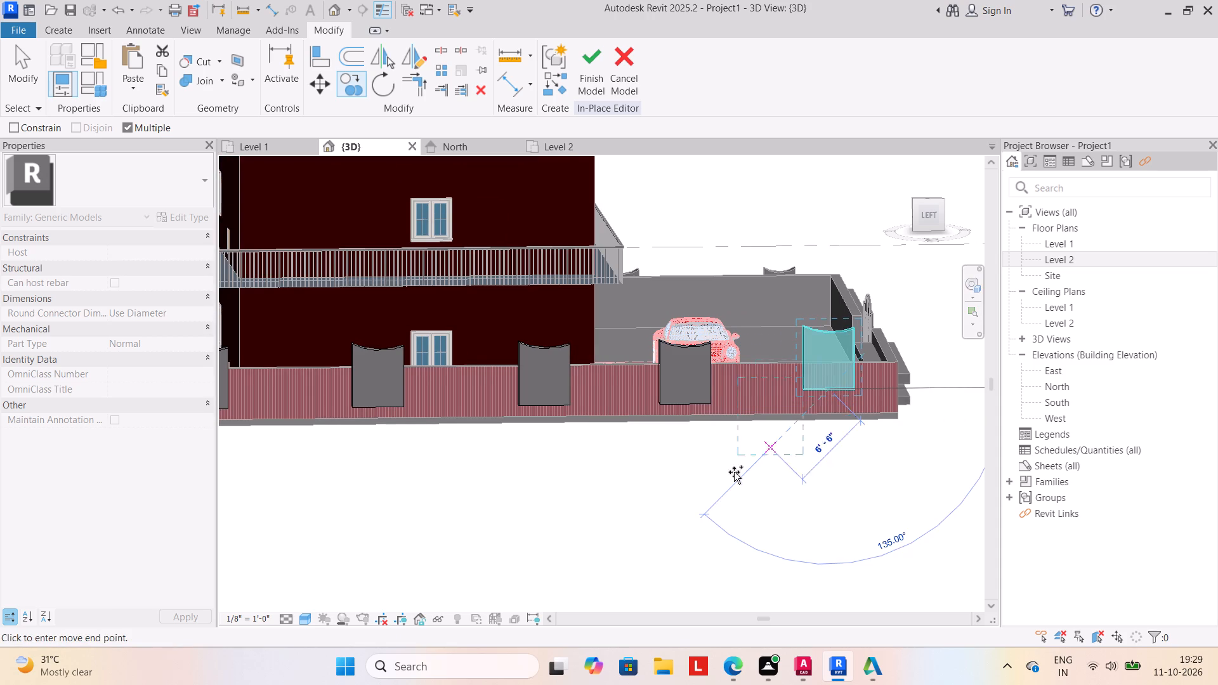
key(Escape)
key(Escape)
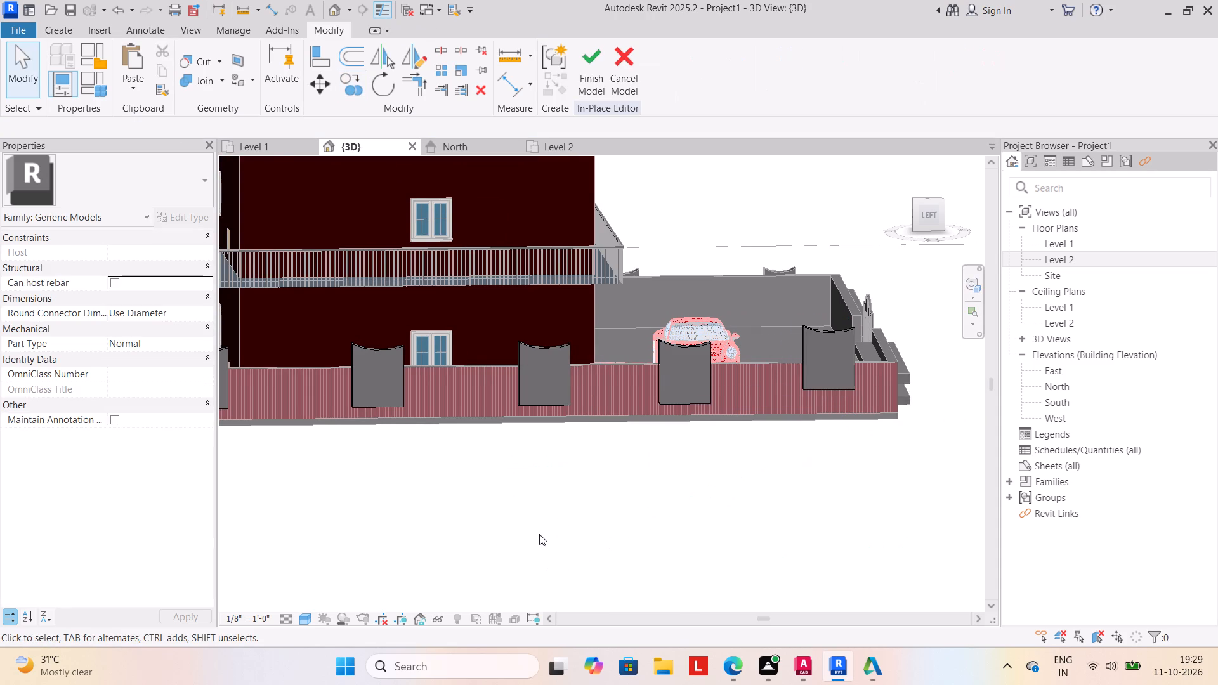
scroll(541, 509, down, 2)
middle_drag(537, 505, 629, 509)
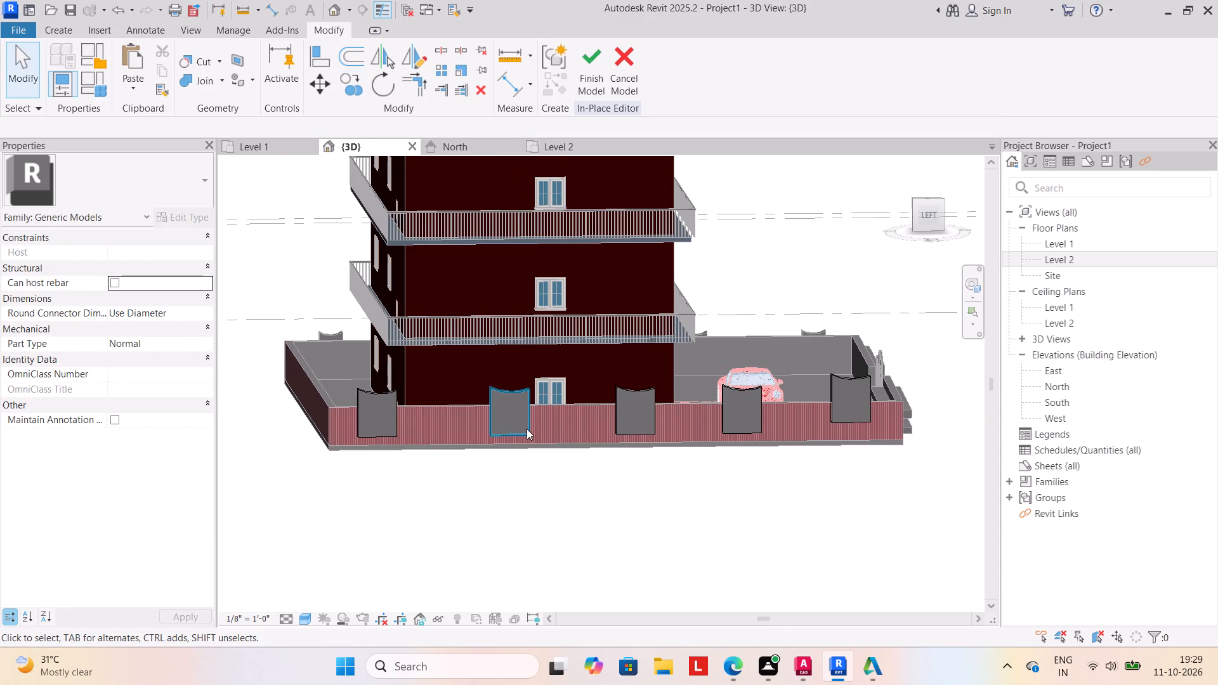
click(527, 429)
key(Escape)
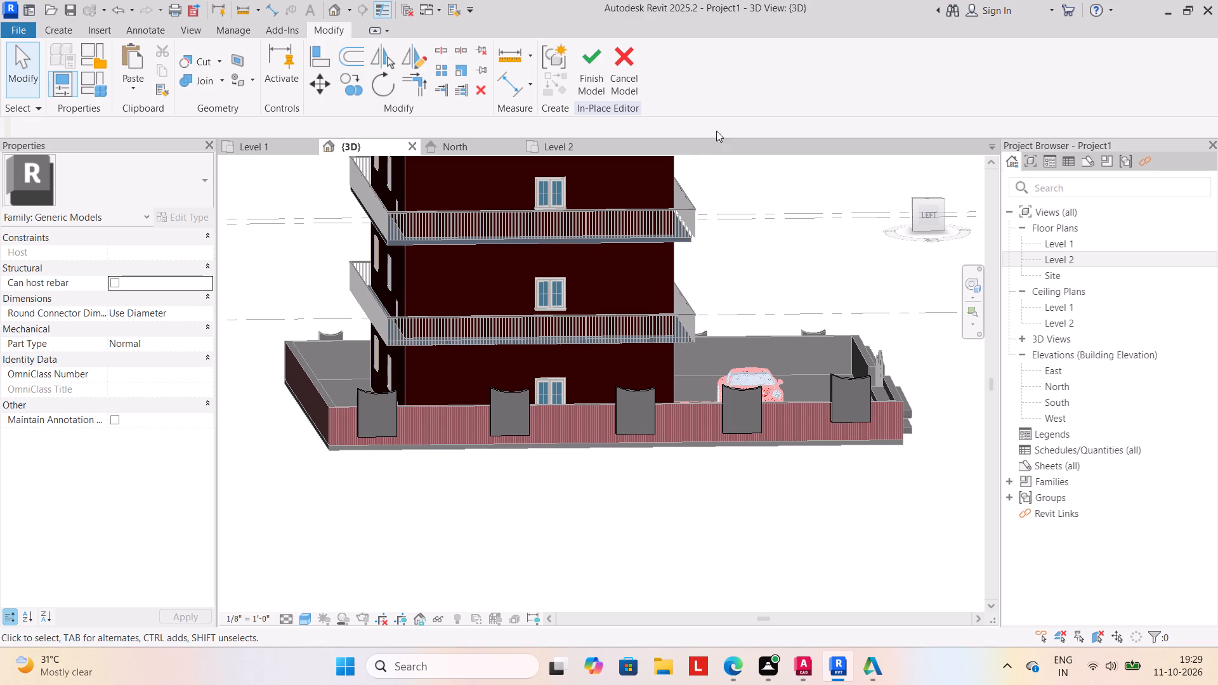
click(591, 81)
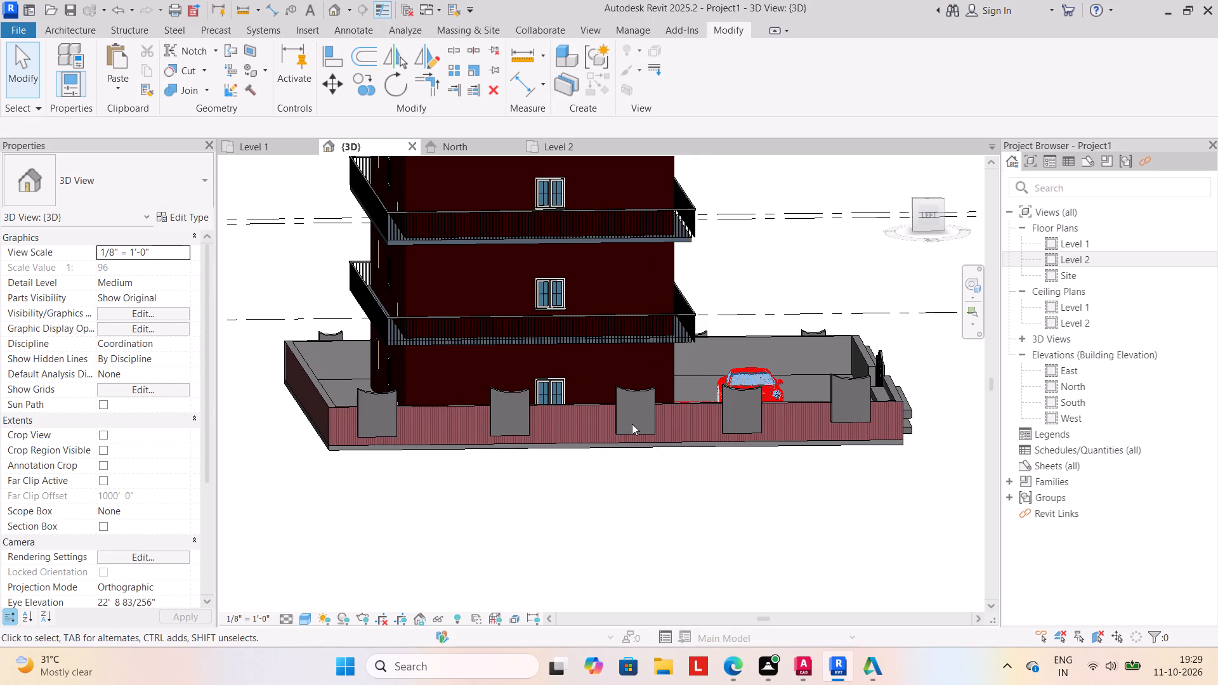
Reopen this wall's in-place model for editing and nudge the curved-top shape nearest the gate down two increments.
click(633, 396)
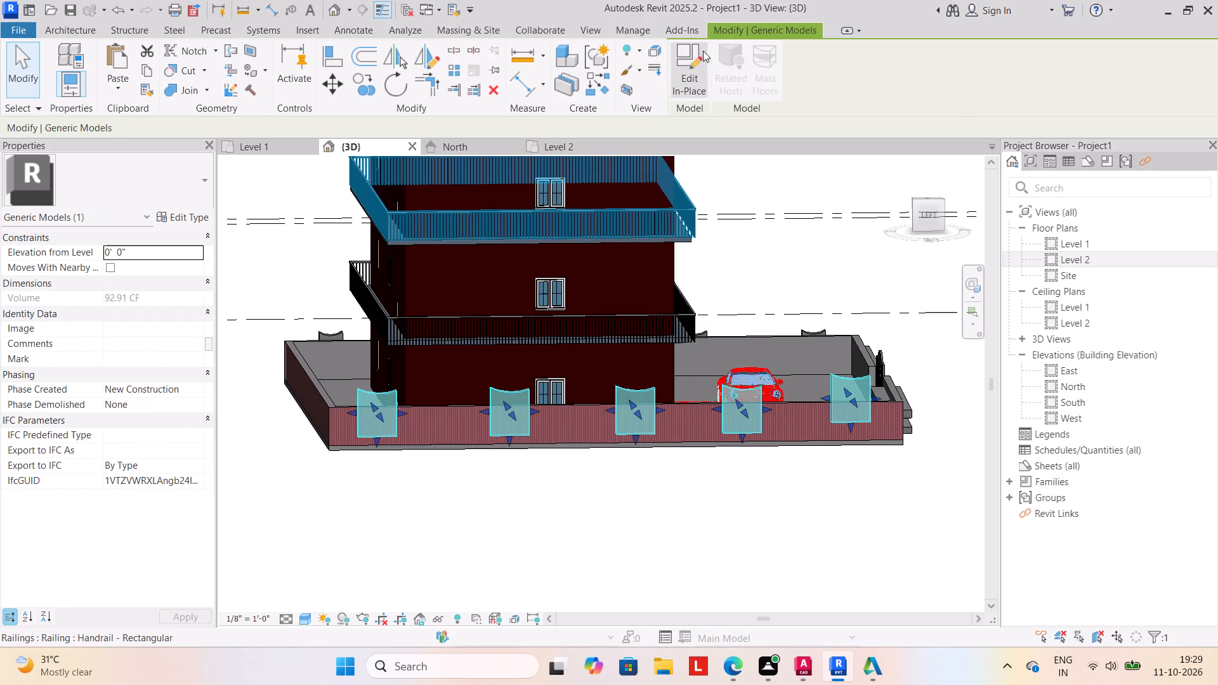
click(683, 84)
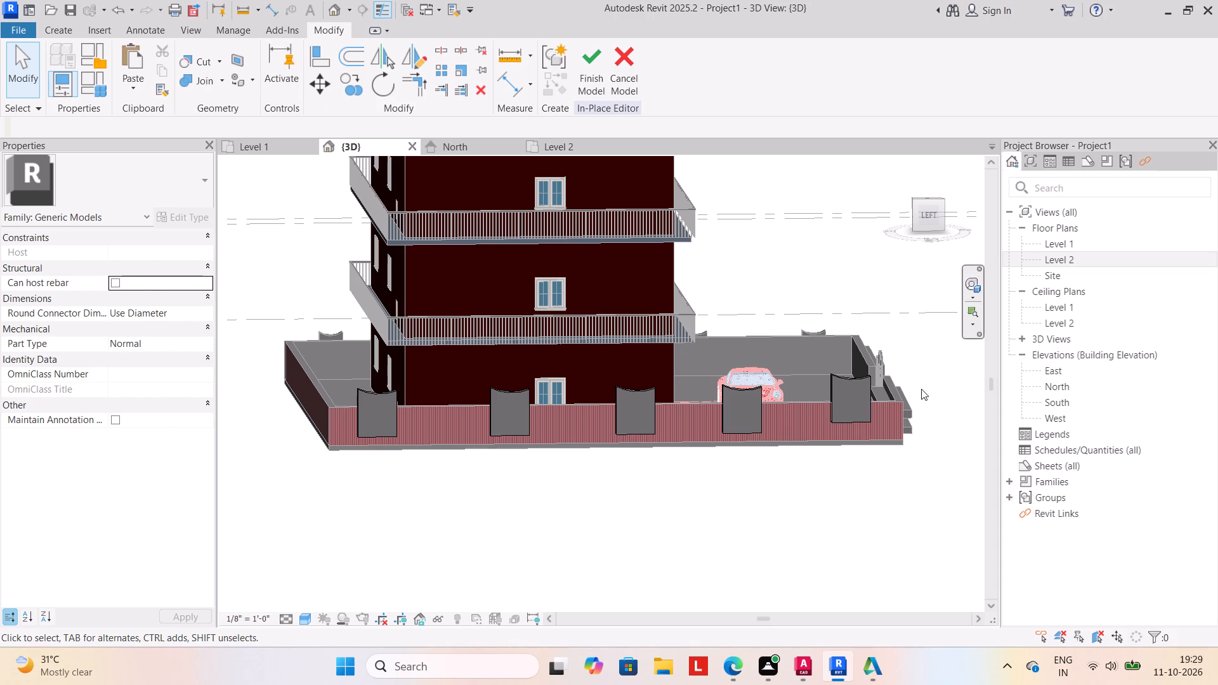
click(868, 396)
key(Down)
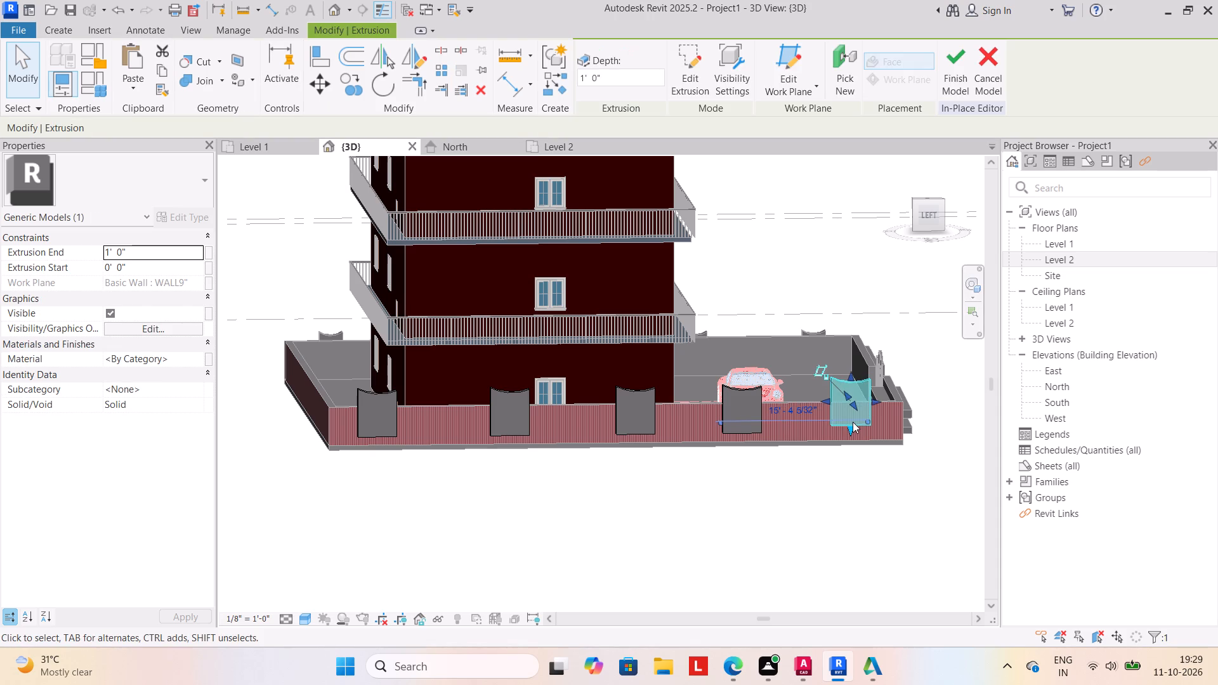
key(Down)
Nudge the rearmost curved-top shape up two increments and the second shape from the rear up three.
click(510, 430)
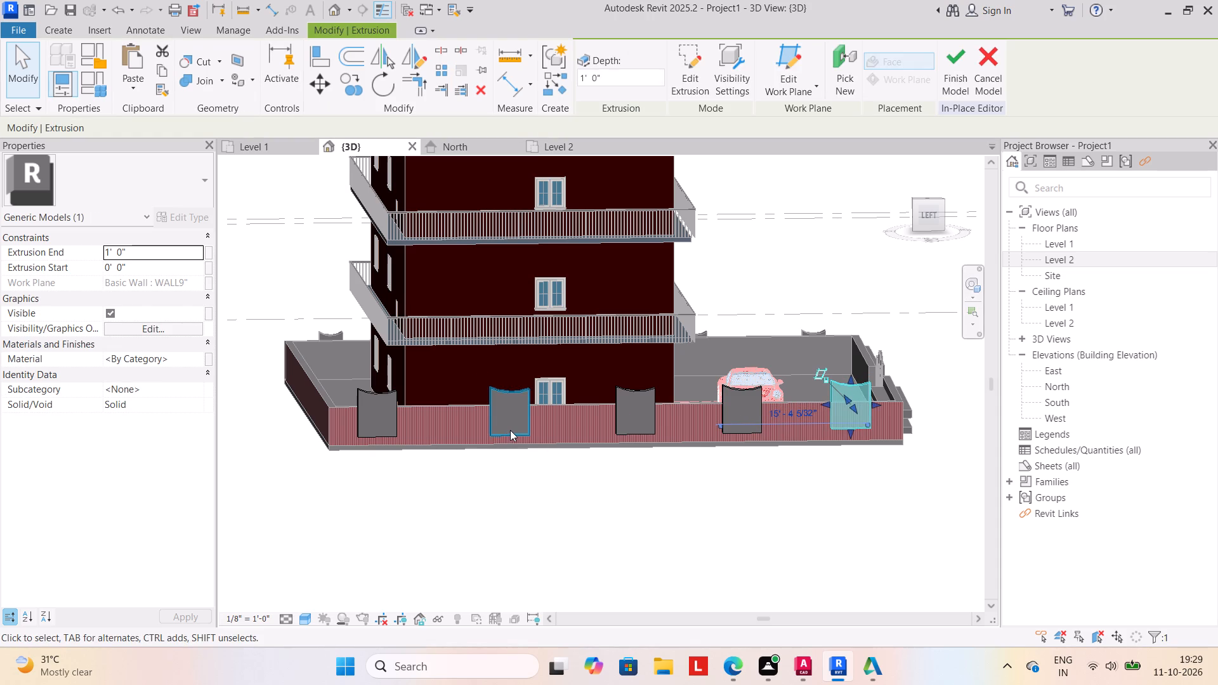
key(Up)
key(Up)
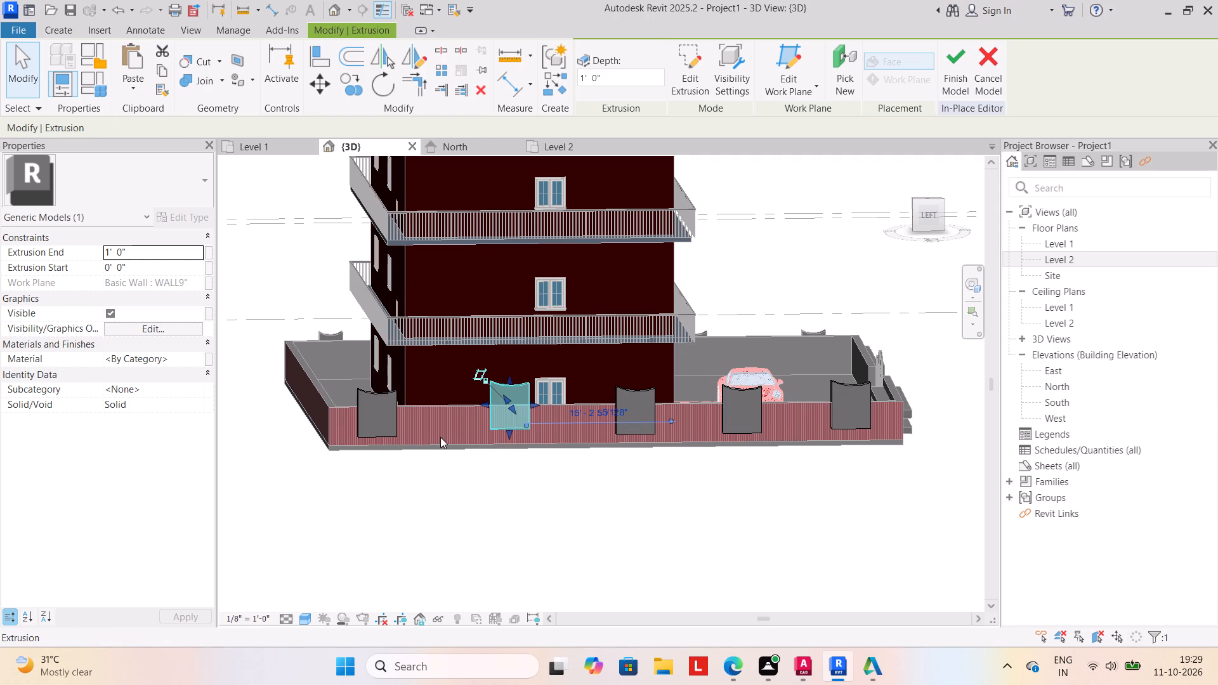
click(396, 422)
key(Up)
key(Up)
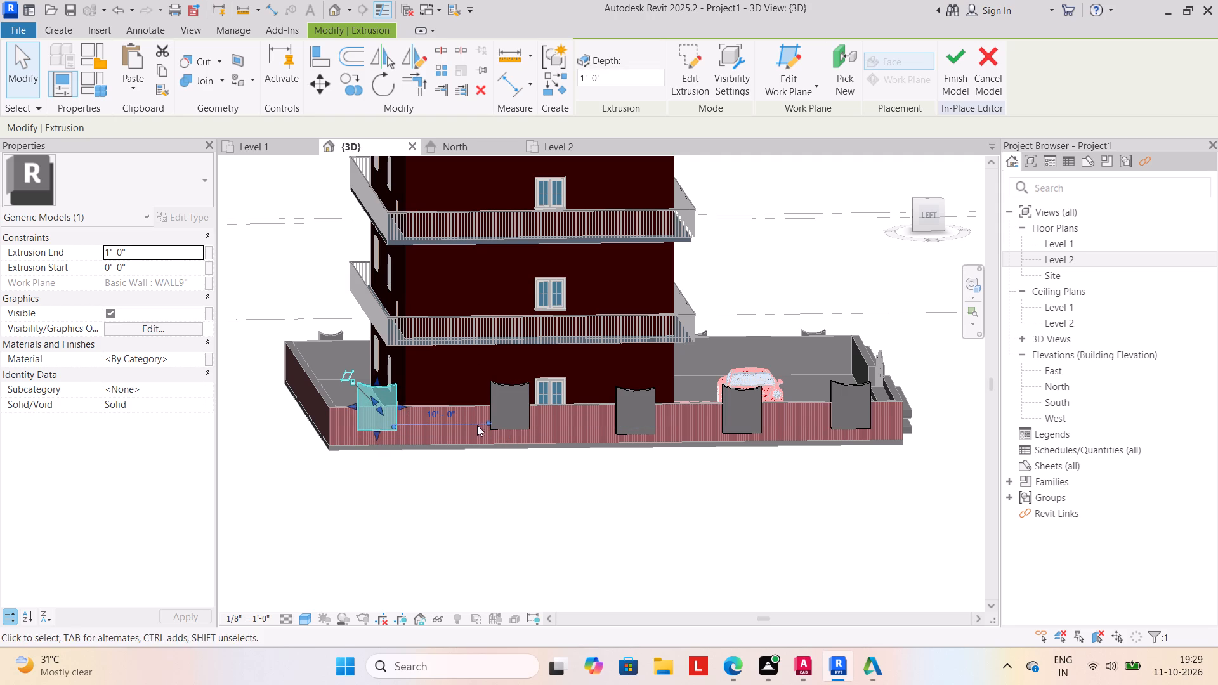
click(516, 426)
key(Up)
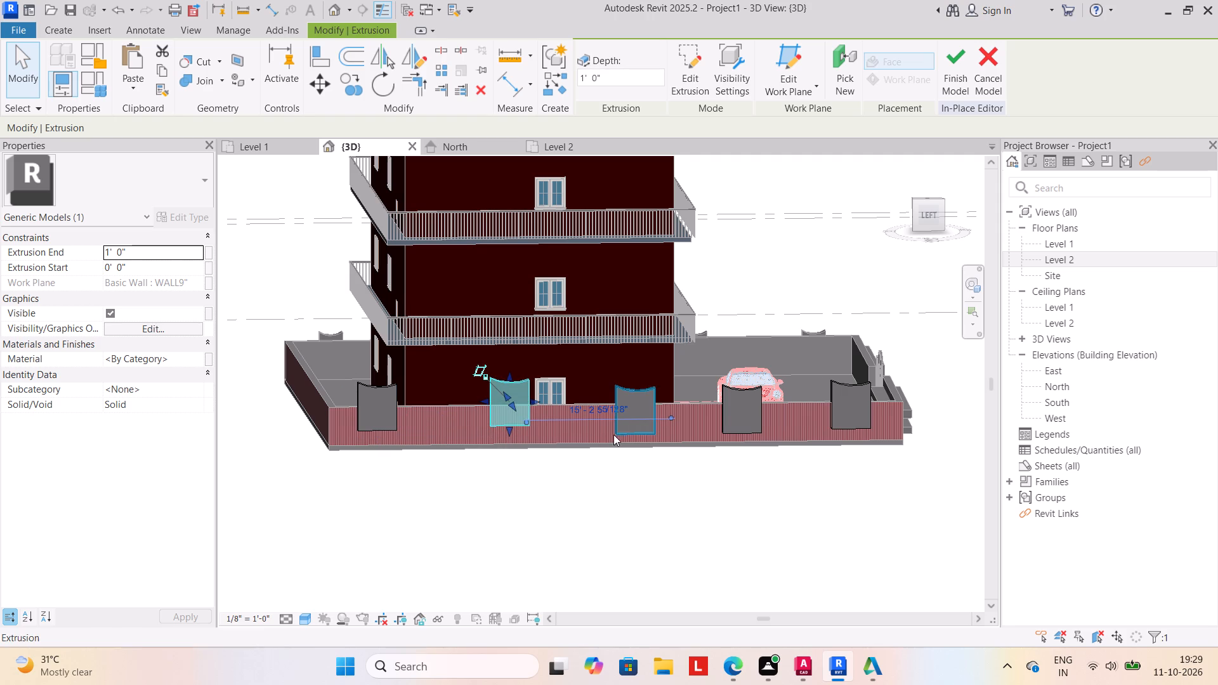
Nudge the third, fourth and fifth curved-top shapes from the rear up four increments each, and finish the in-place model.
click(625, 426)
click(620, 424)
key(Up)
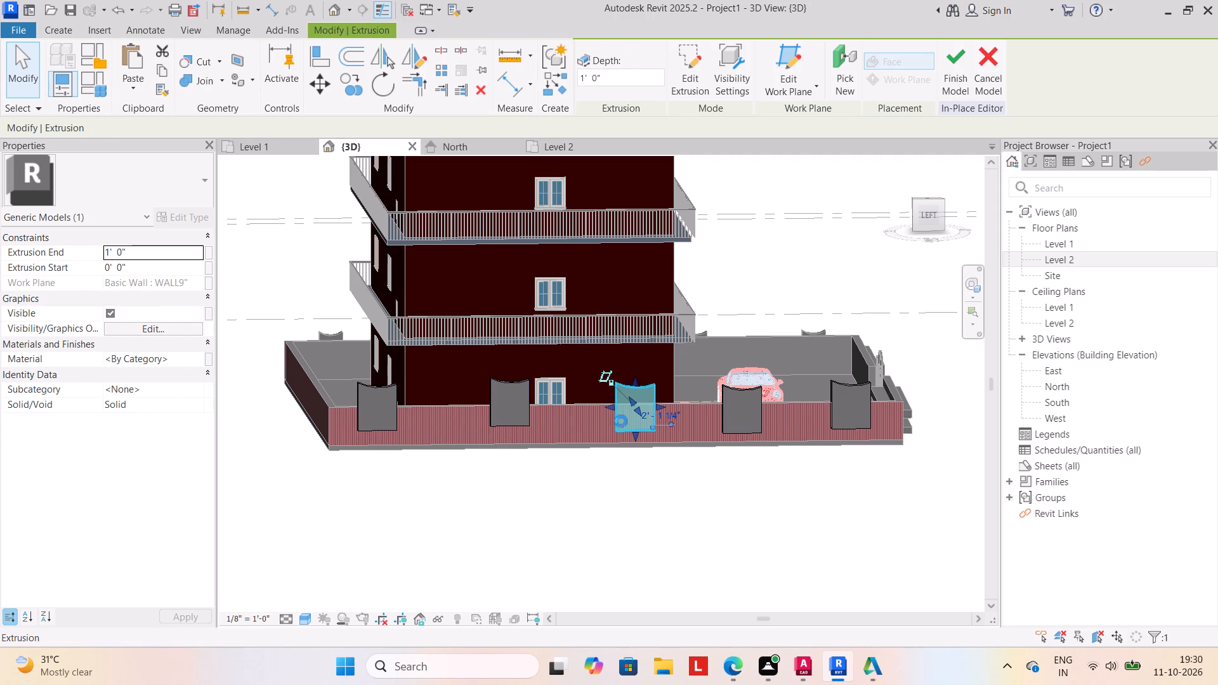
key(Up)
key(Up)
key(Up)
click(723, 424)
key(Up)
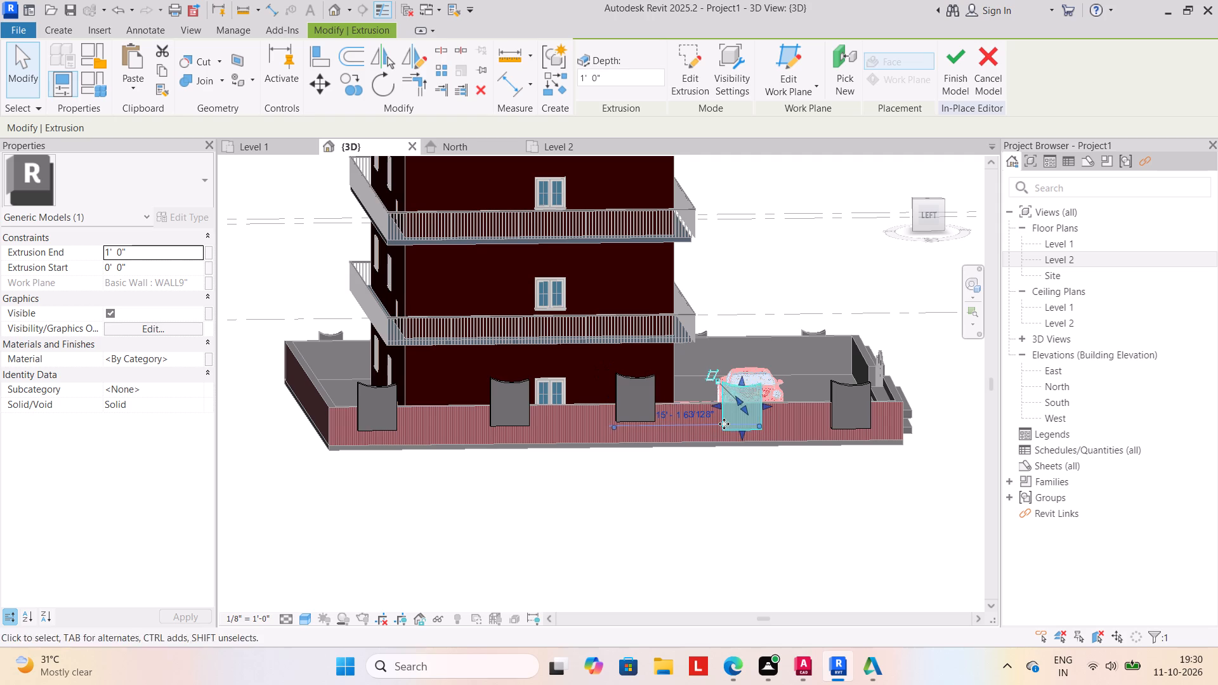
key(Up)
key(Up)
key(Up)
click(839, 424)
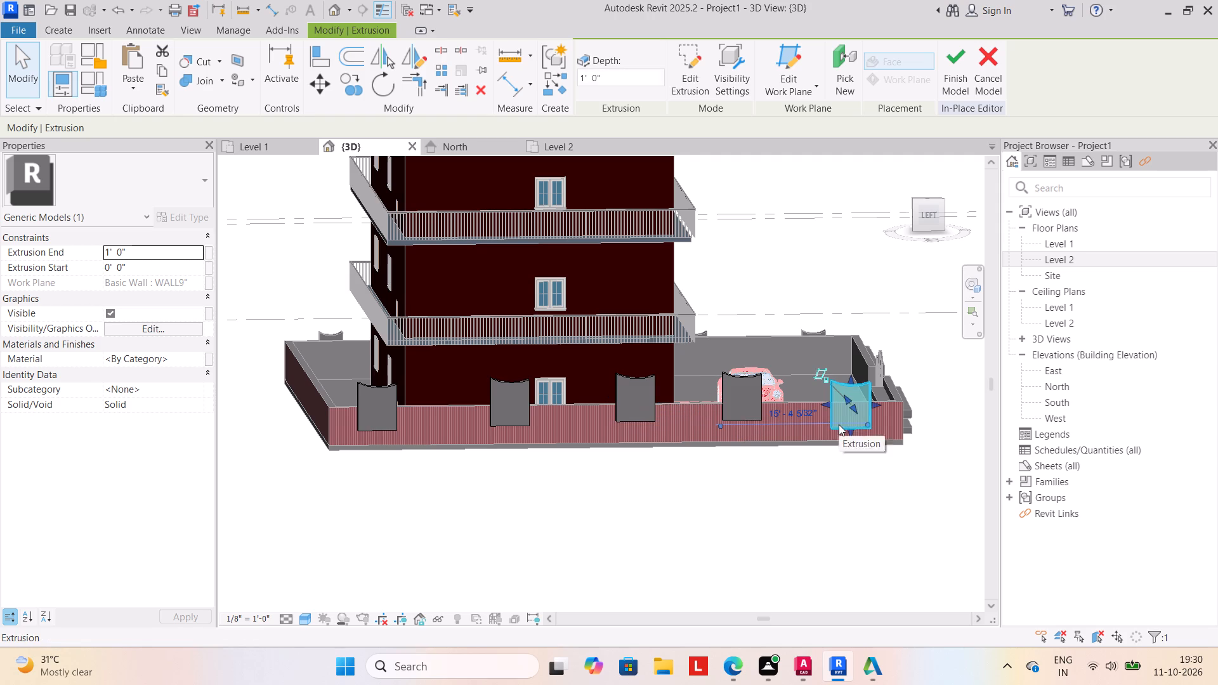
key(Up)
key(Up)
key(Up)
key(Up)
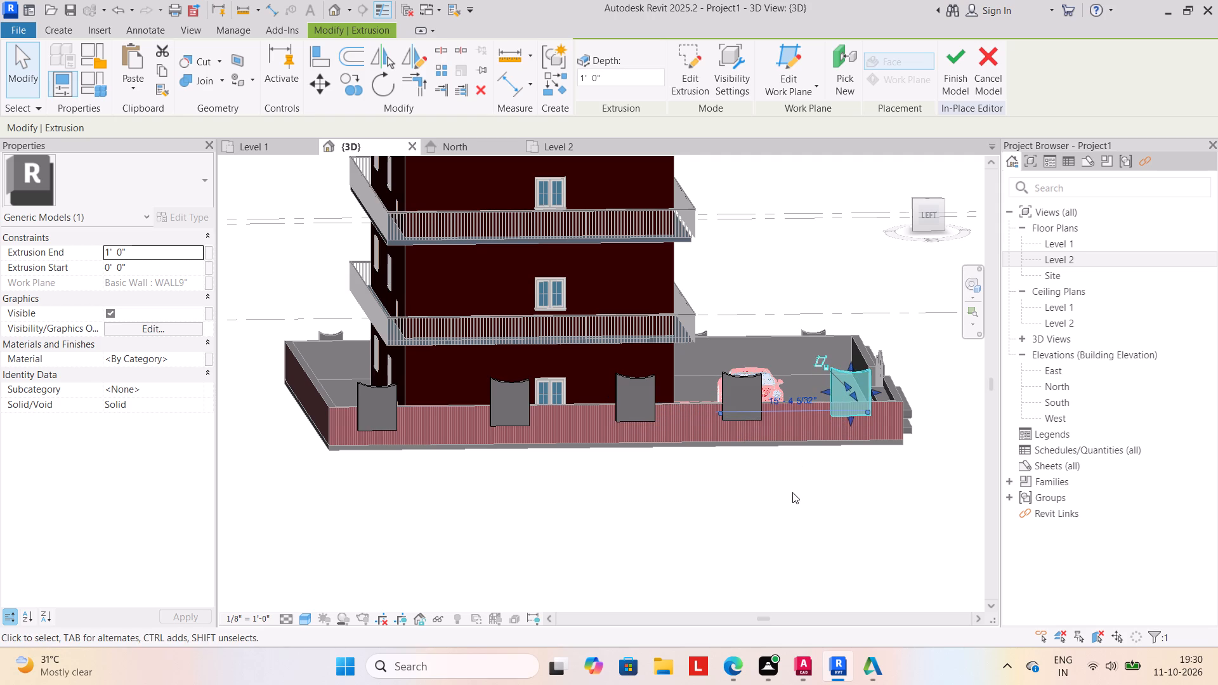
click(792, 492)
click(593, 71)
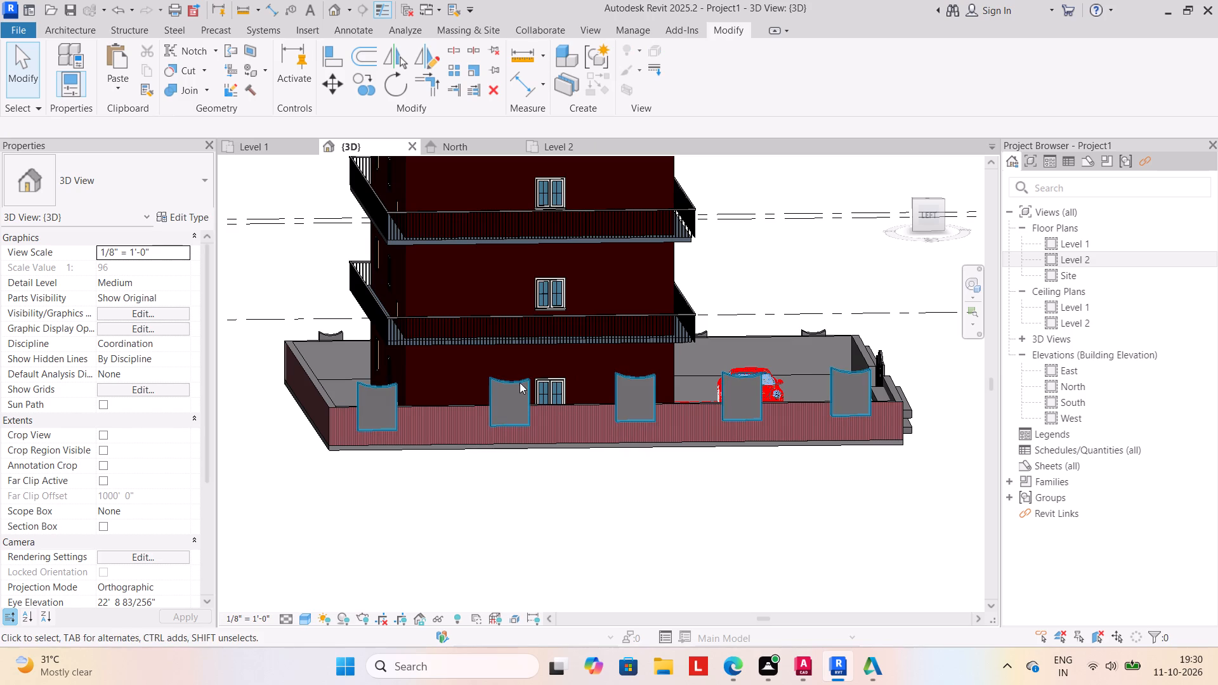
Reopen this boundary wall's in-place model, paint the outer faces of all five curved-top shapes with Parking Stripe, and finish the model.
click(520, 382)
click(683, 77)
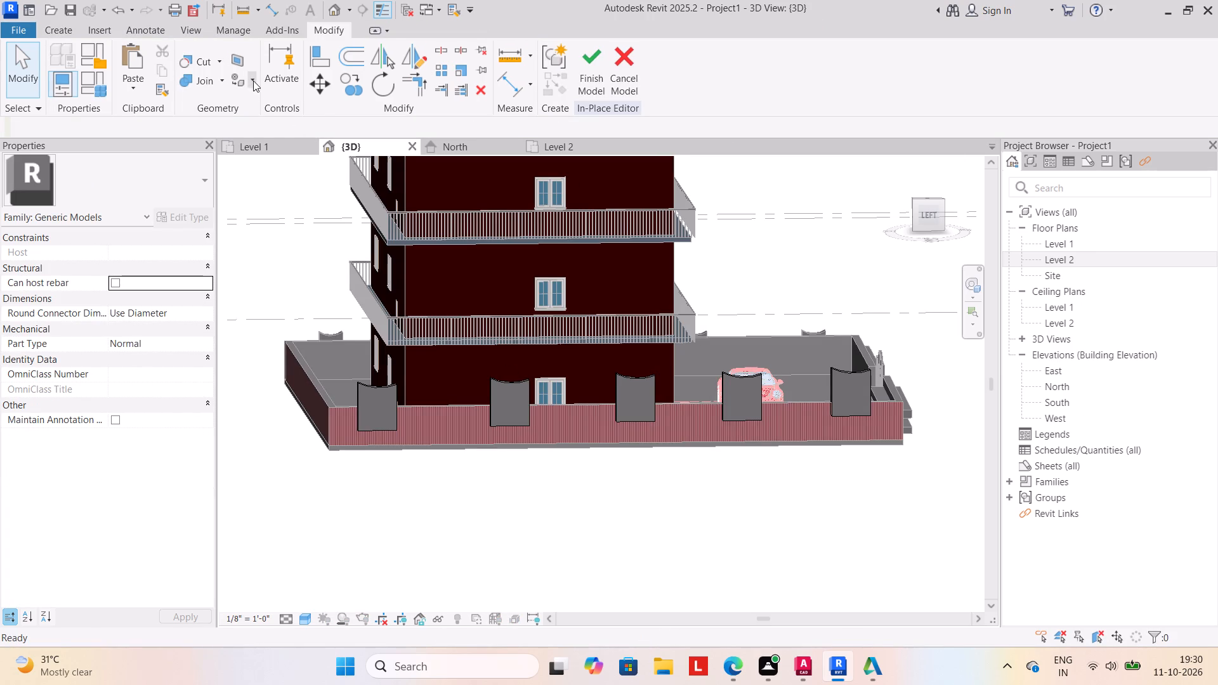
click(253, 81)
click(266, 108)
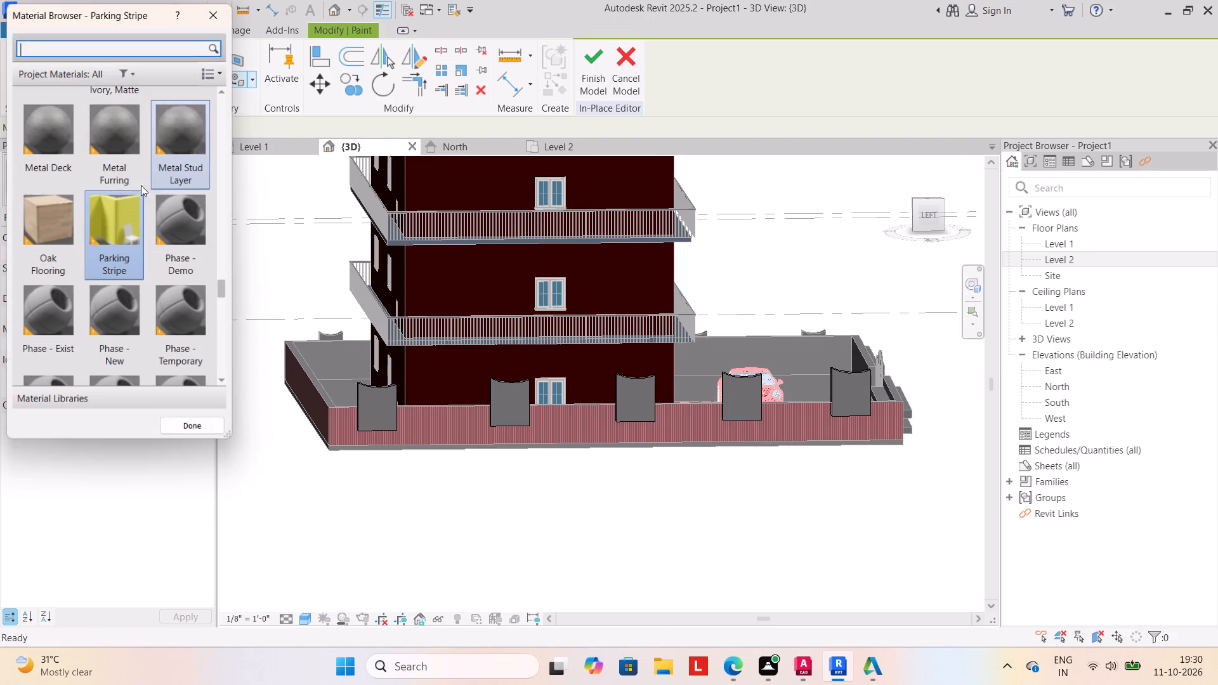
click(105, 214)
click(362, 394)
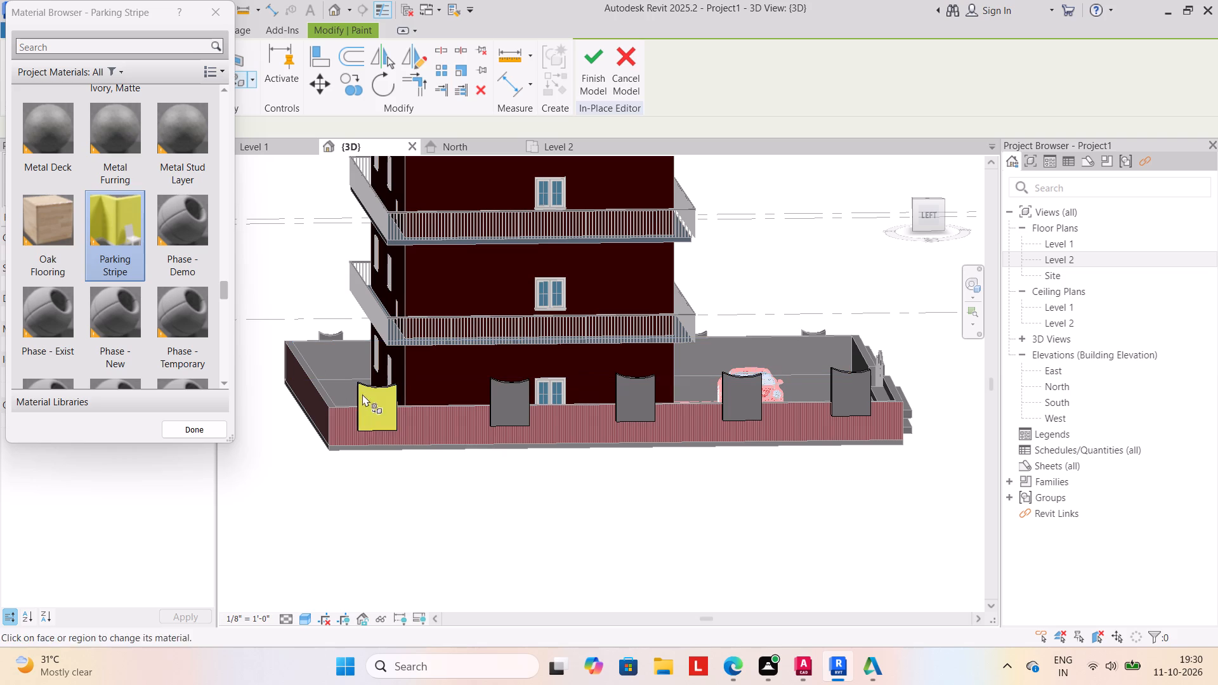
click(504, 393)
click(625, 395)
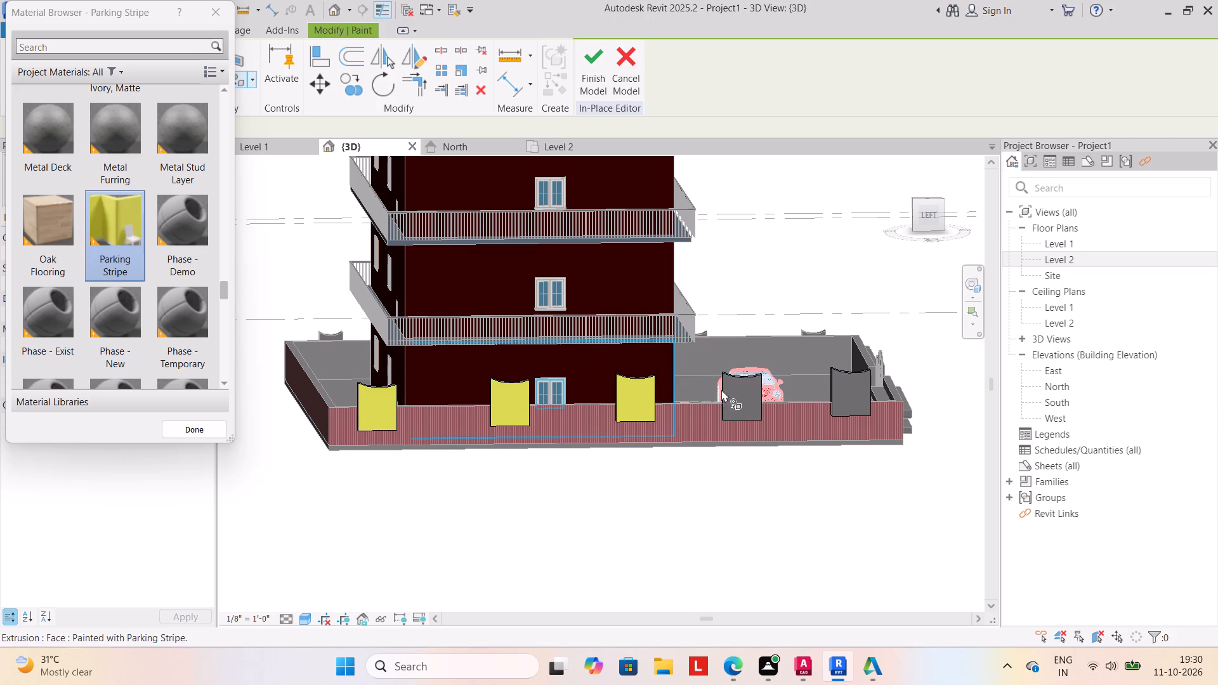
click(741, 389)
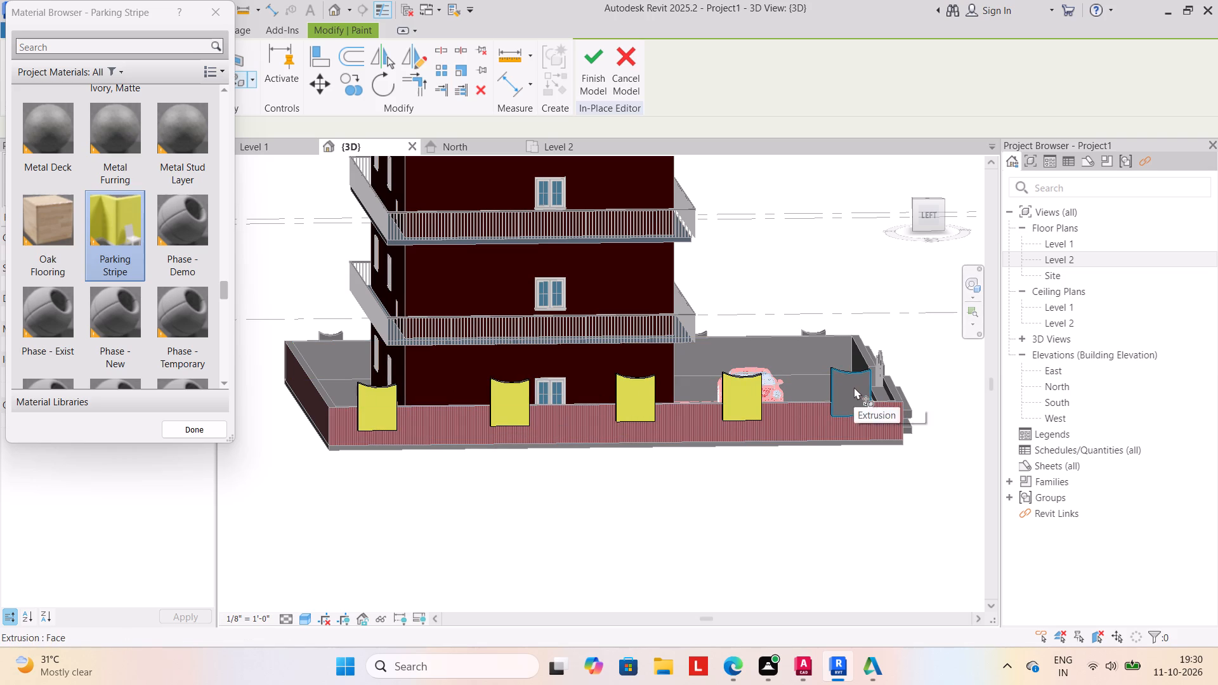
click(854, 387)
click(587, 84)
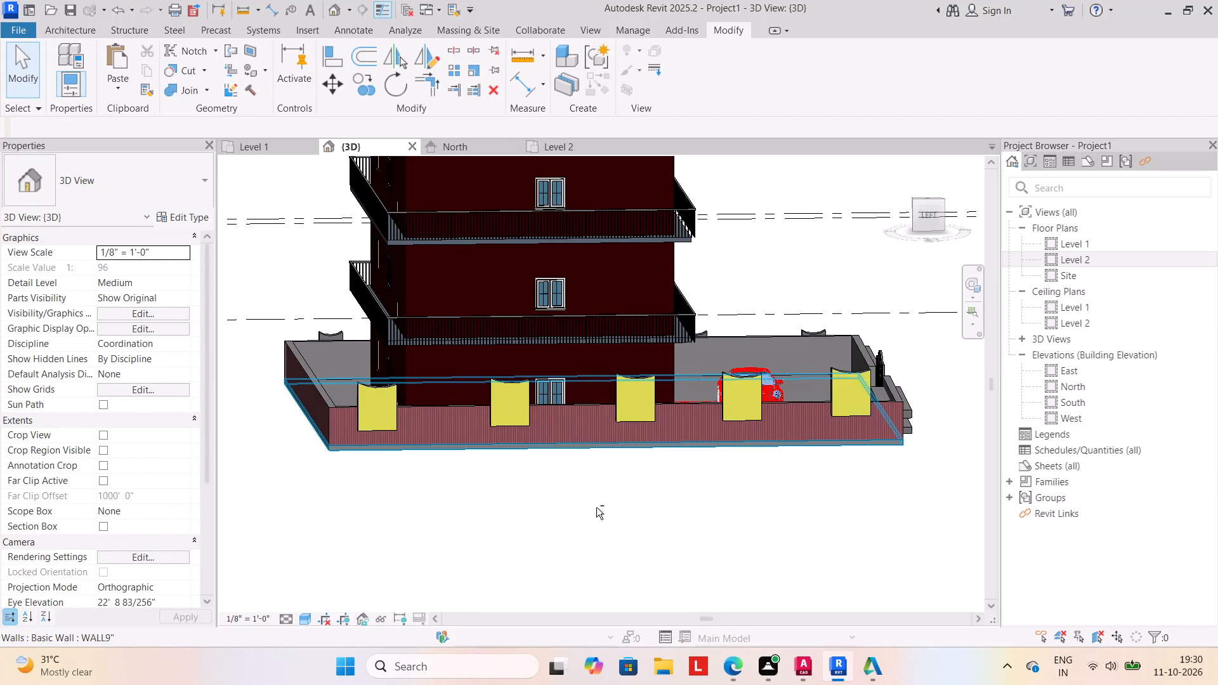
Inspect the painted side wall shapes and the house front from the gate side in the 3D view.
shift+middle_drag(605, 513, 412, 531)
scroll(525, 522, down, 2)
middle_drag(524, 519, 404, 472)
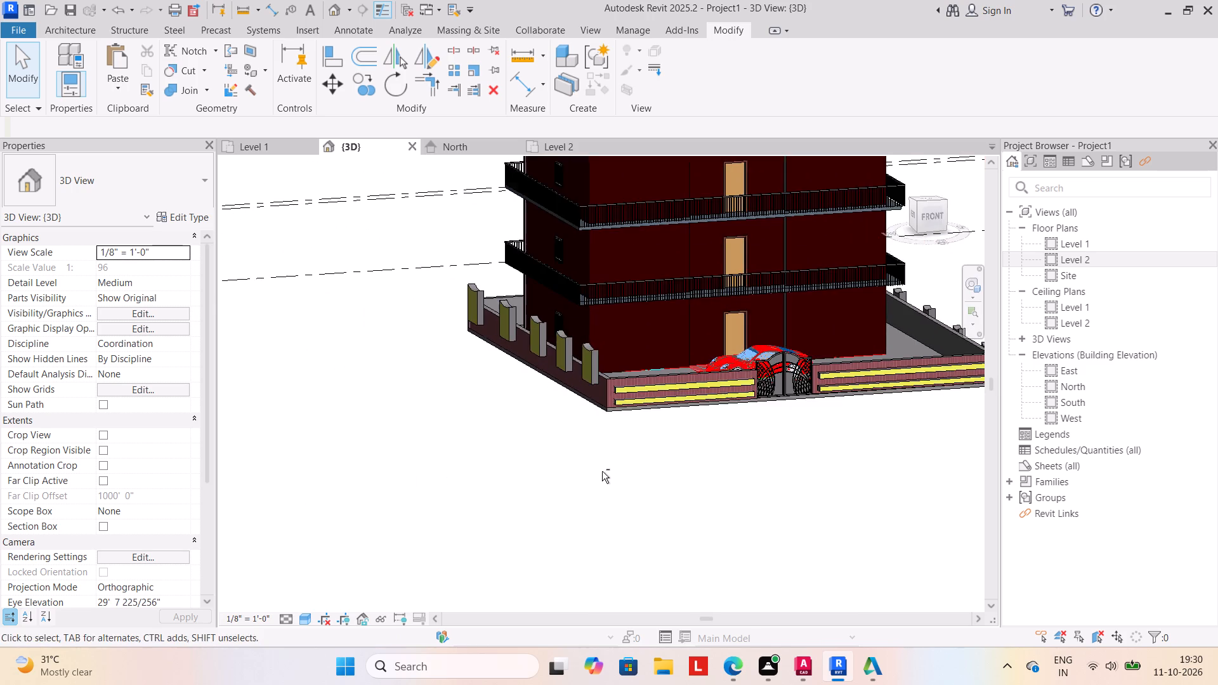
shift+middle_drag(713, 473, 669, 473)
middle_drag(697, 468, 530, 478)
scroll(589, 457, down, 1)
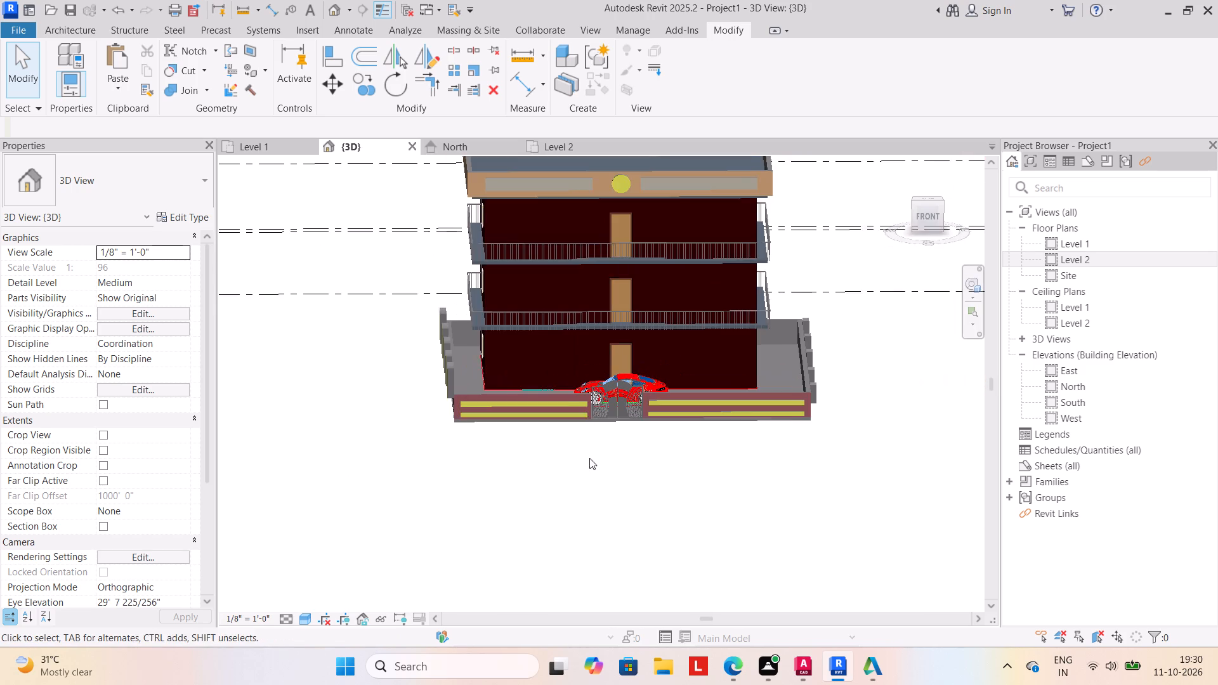
middle_drag(589, 458, 590, 519)
middle_drag(612, 529, 615, 549)
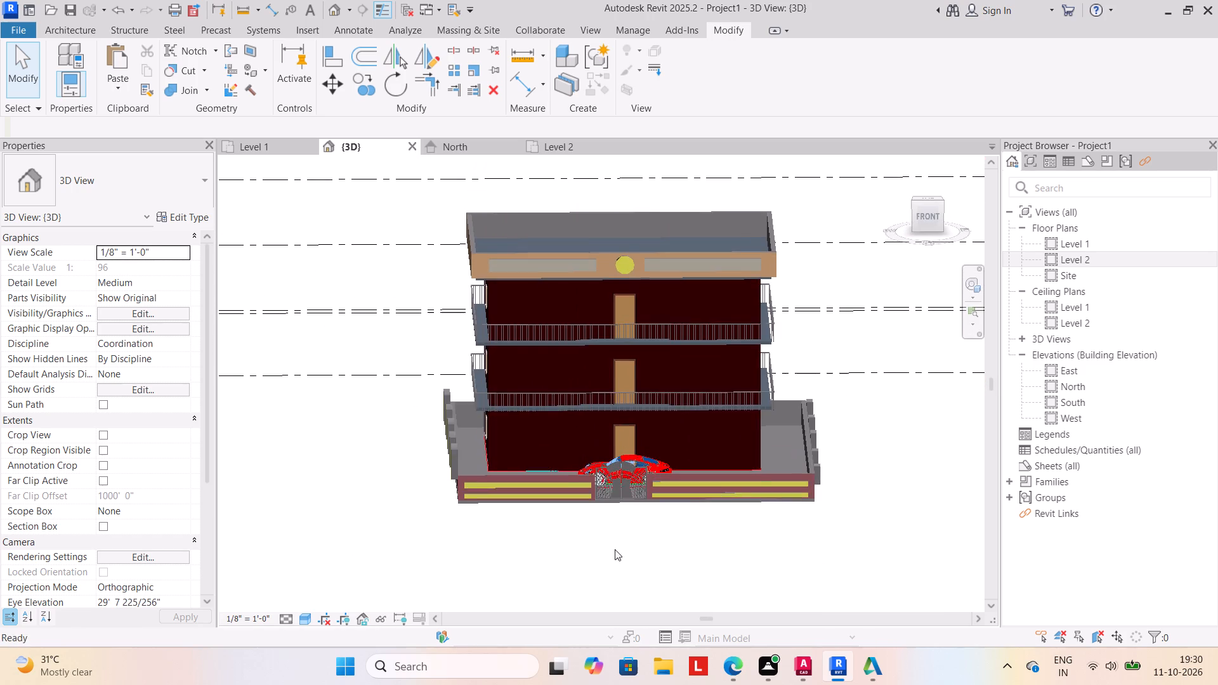
On Level 1, create a Grassland - 16" toposolid with a rectangular boundary about 75' by 100' 6" around the whole plot.
click(263, 148)
scroll(426, 370, down, 2)
middle_drag(405, 387, 431, 380)
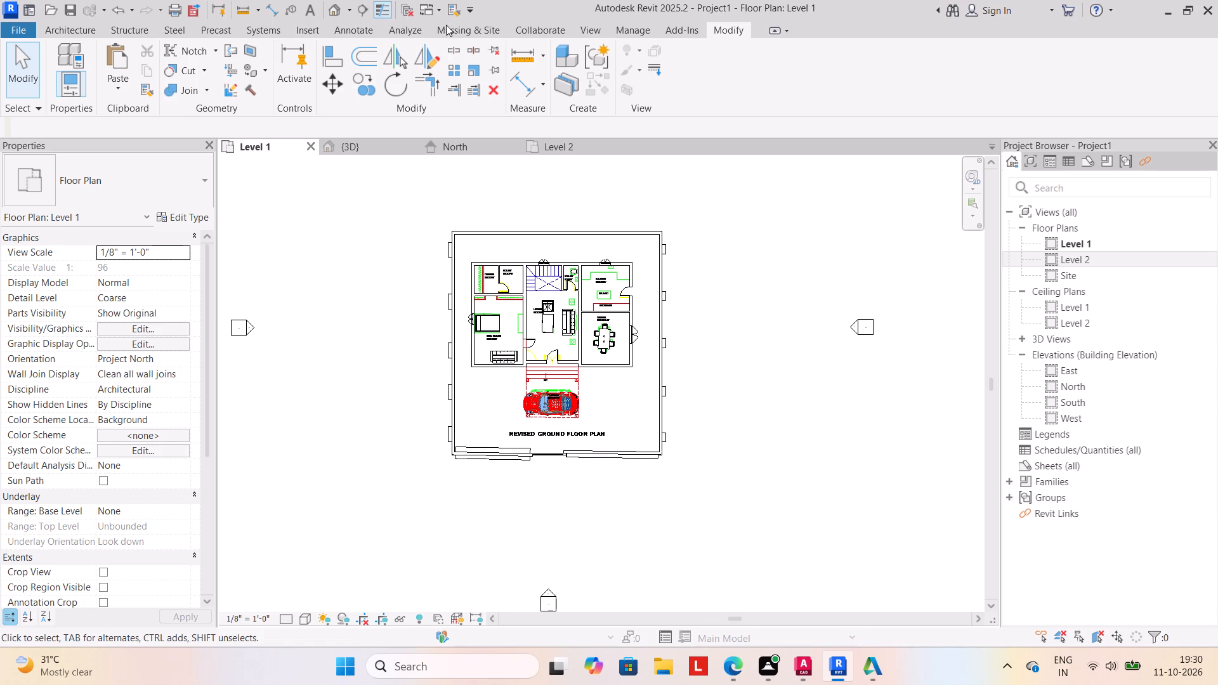
click(462, 25)
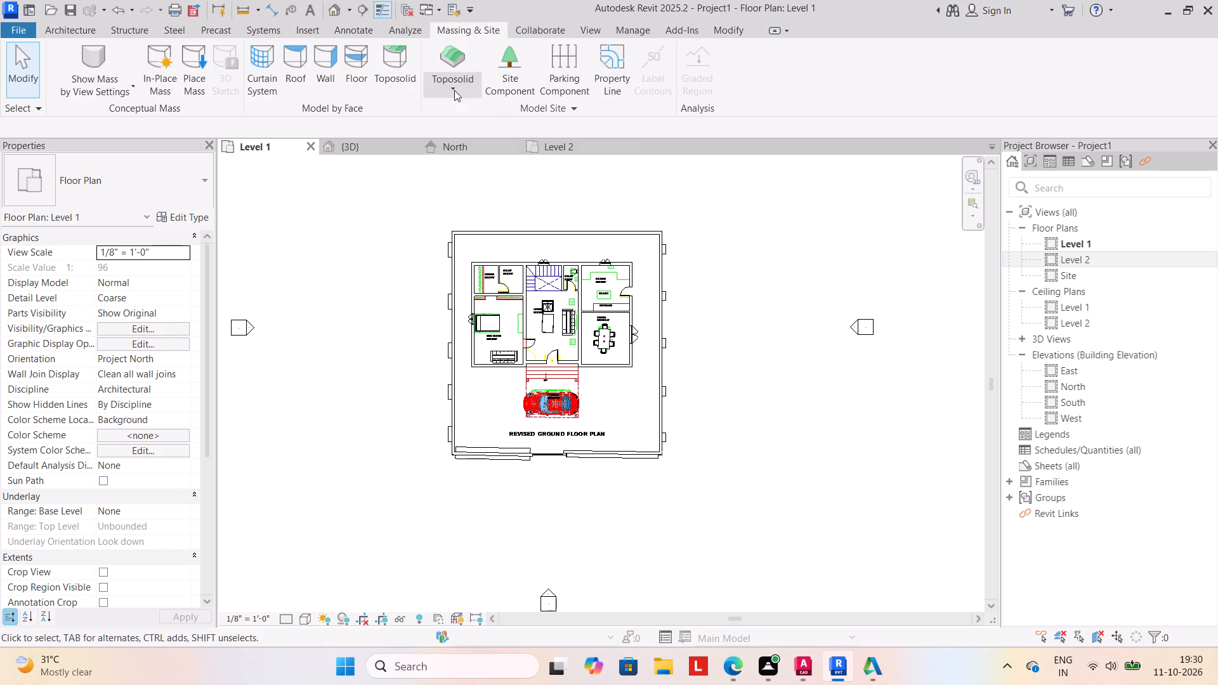
click(450, 93)
click(467, 113)
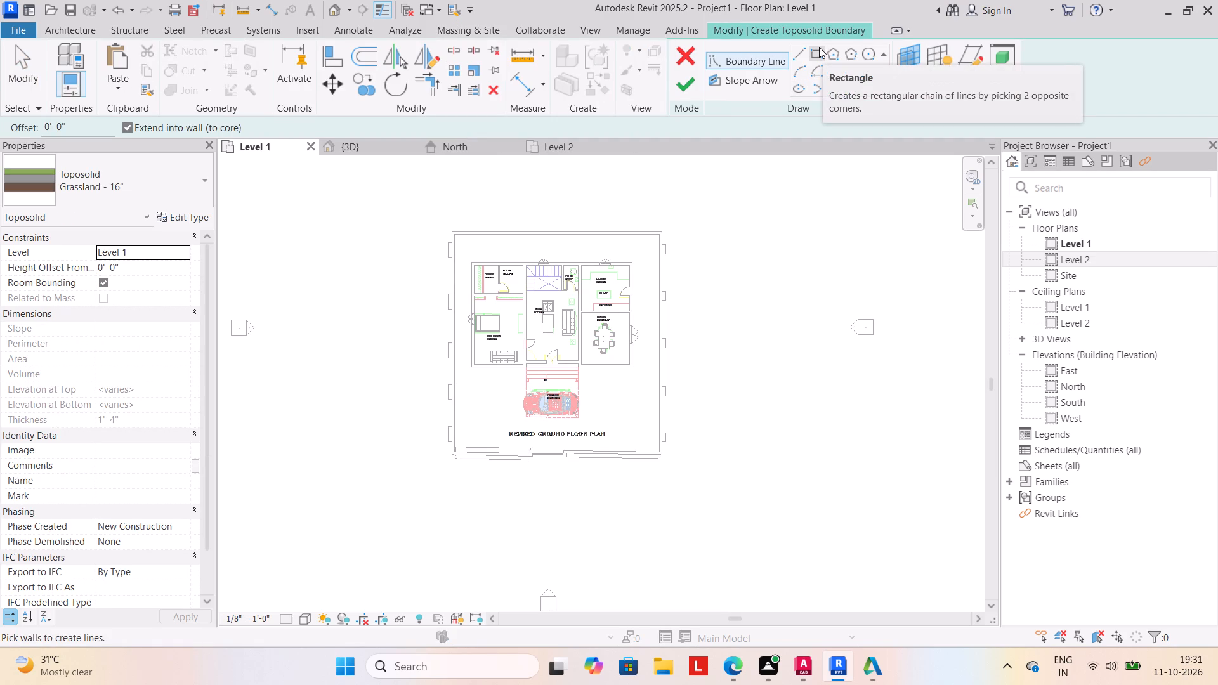
click(816, 51)
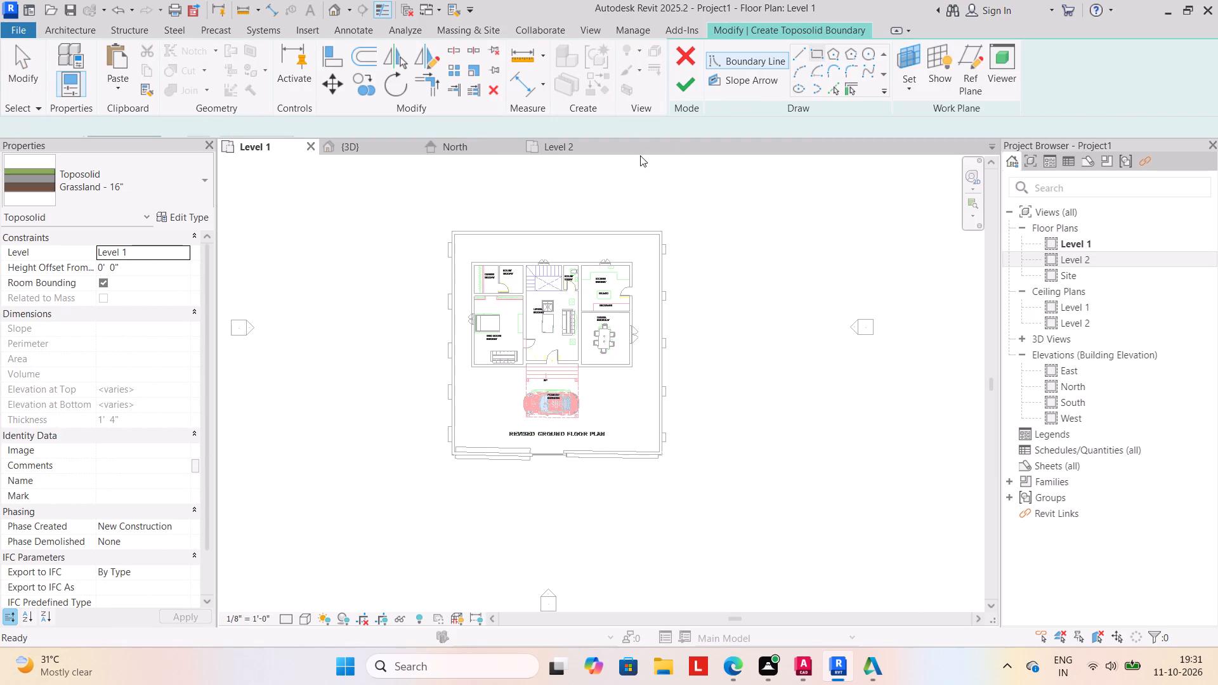
click(420, 173)
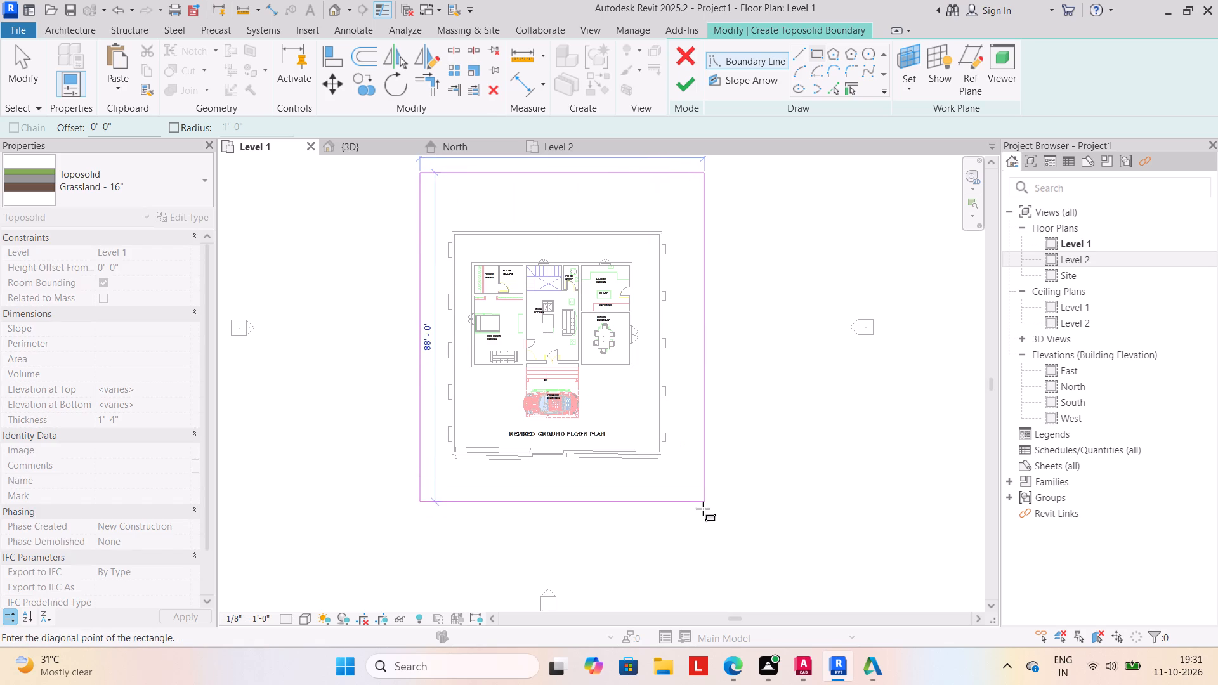
click(701, 547)
click(688, 82)
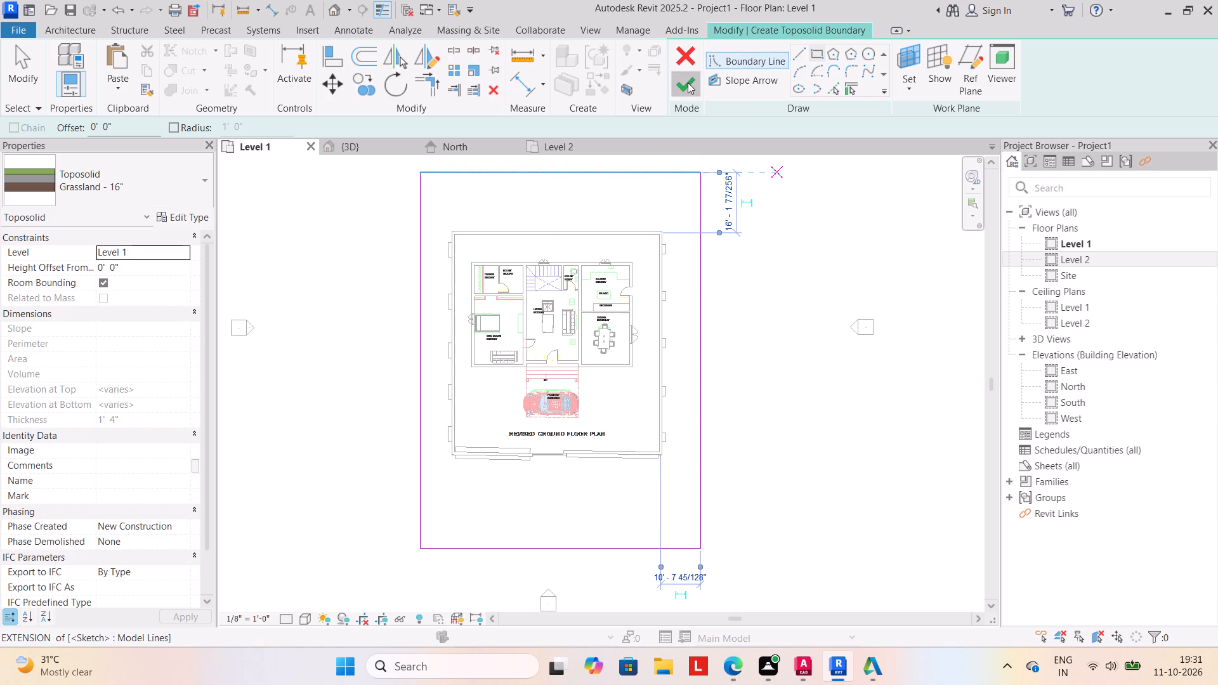
In the 3D view, set the toposolid's height offset from Level 1 to -6".
click(357, 147)
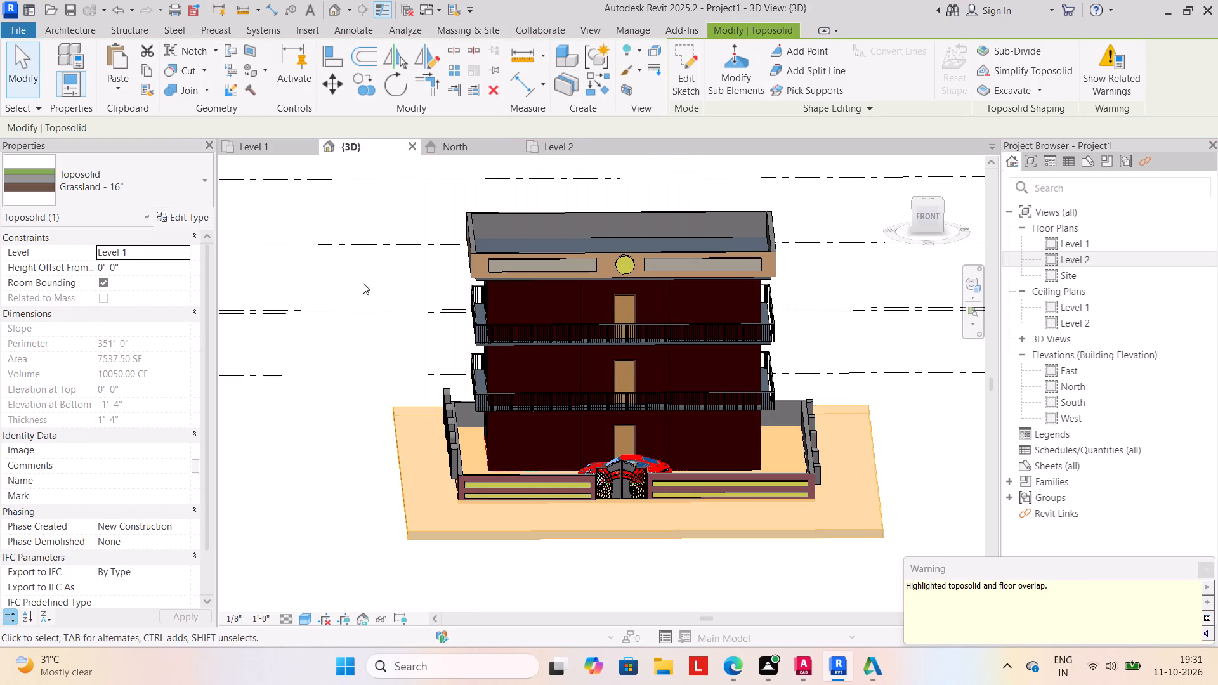
click(487, 565)
click(494, 532)
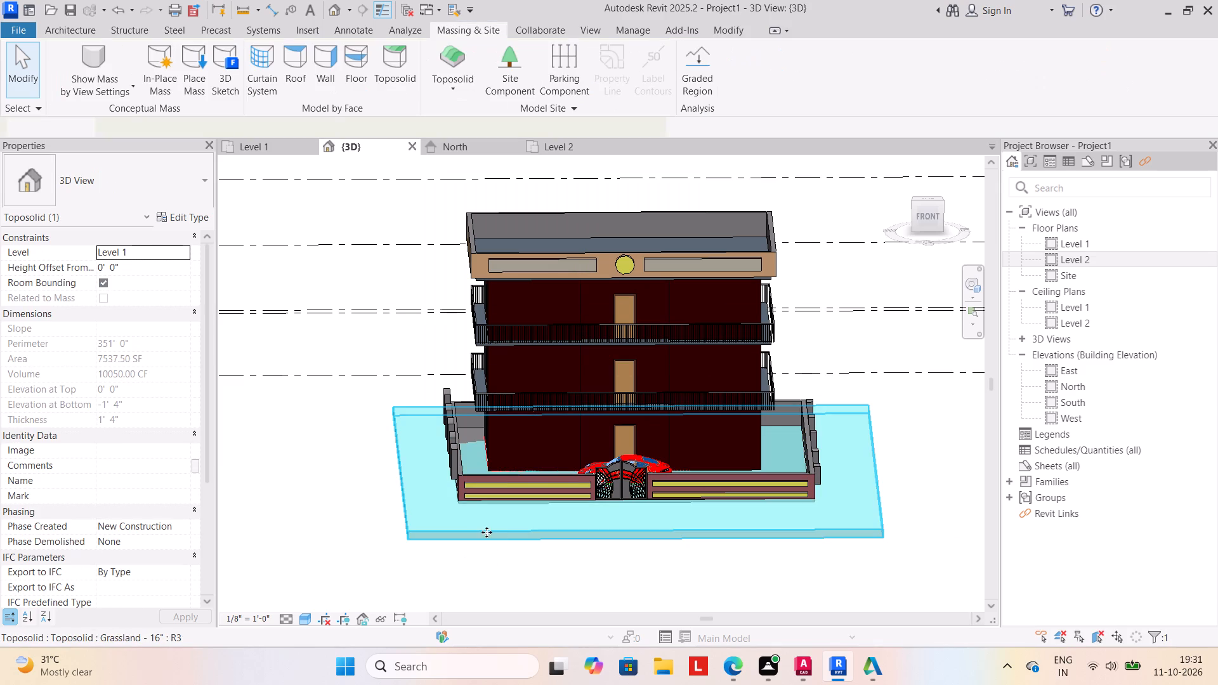
click(151, 270)
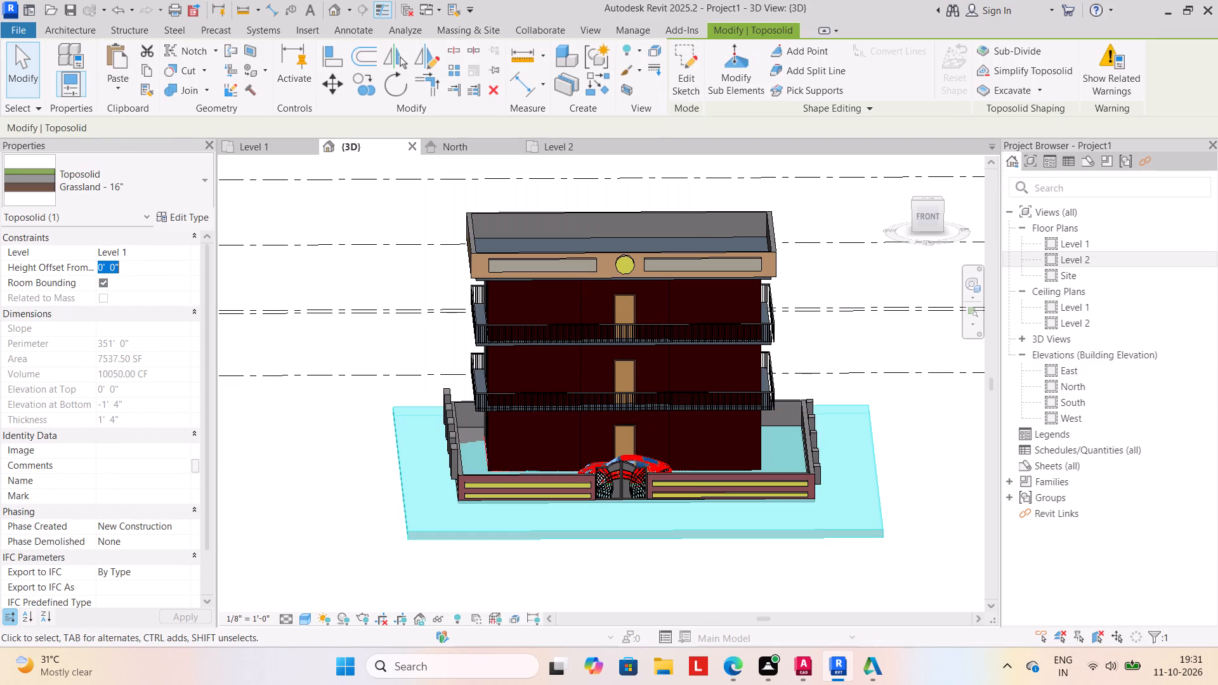
key(minus)
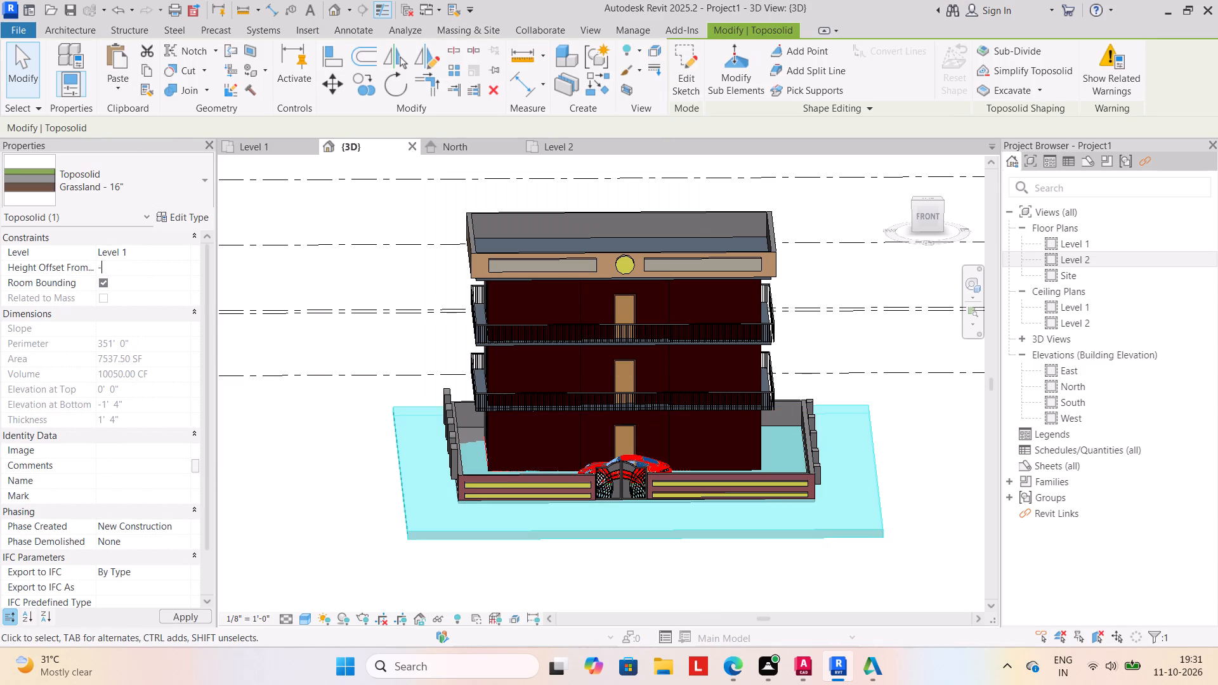
text(6")
key(Return)
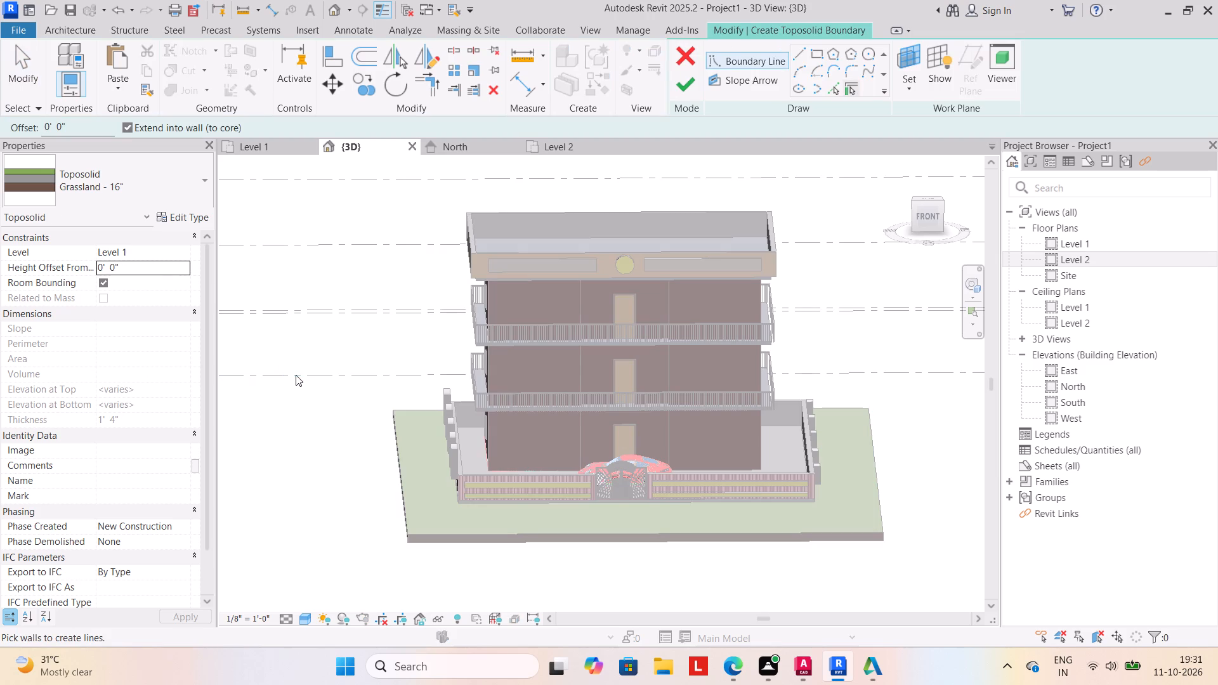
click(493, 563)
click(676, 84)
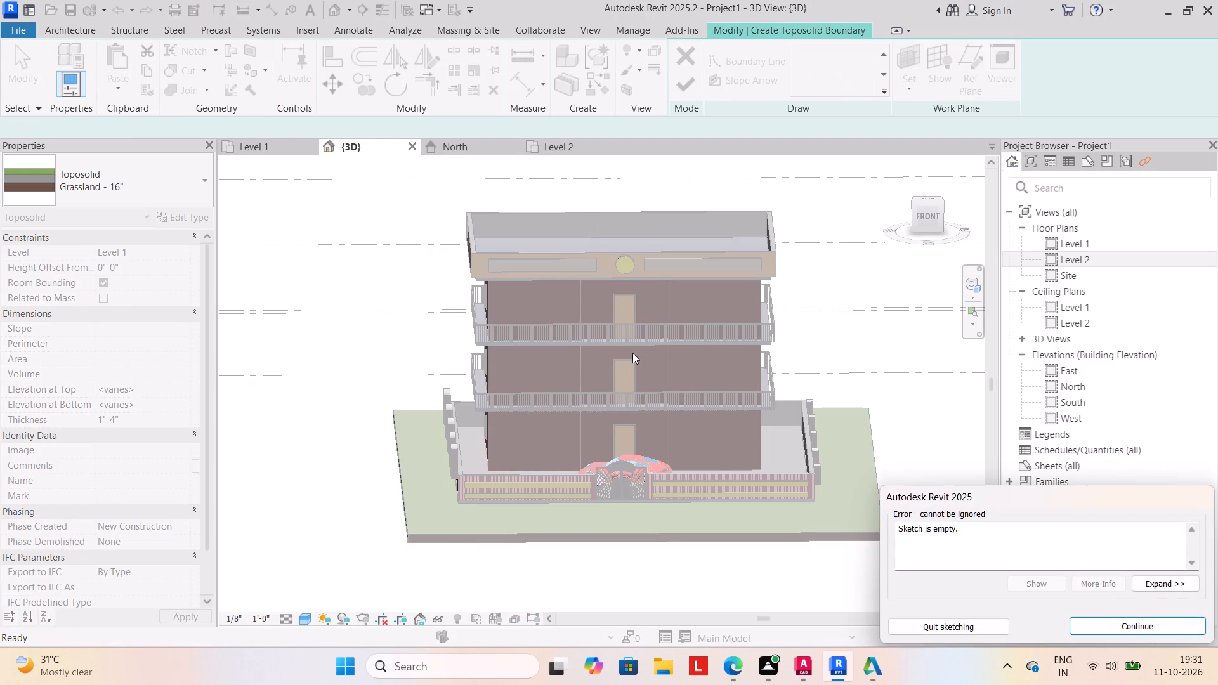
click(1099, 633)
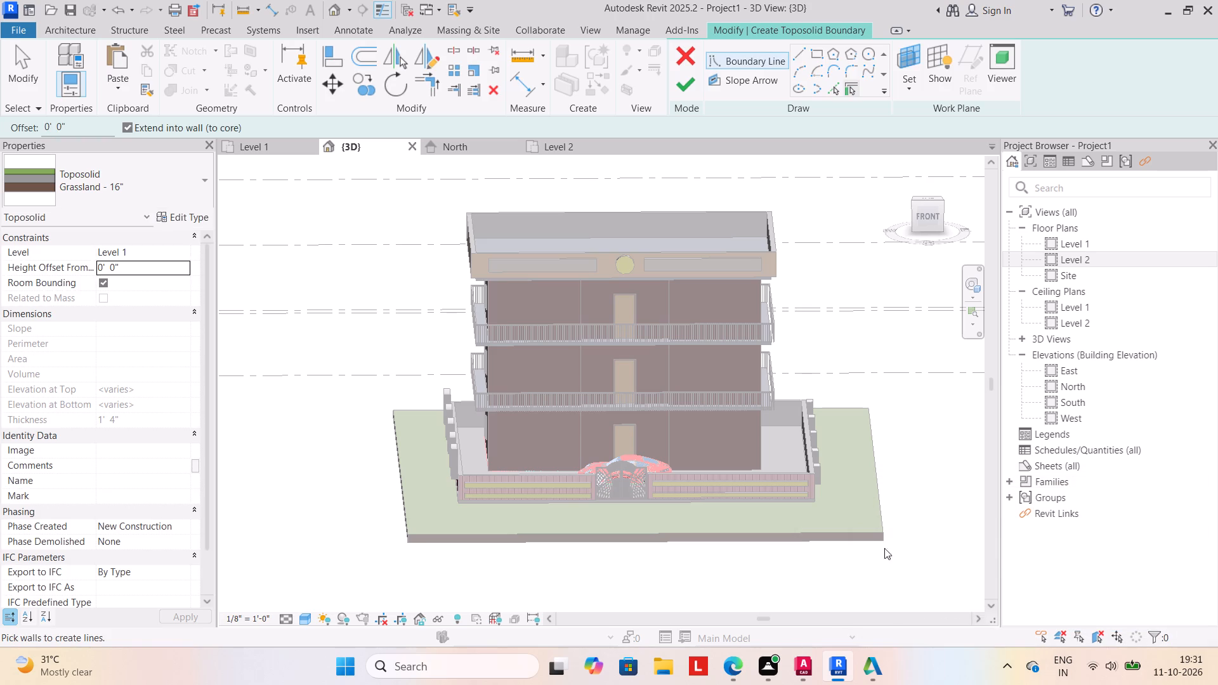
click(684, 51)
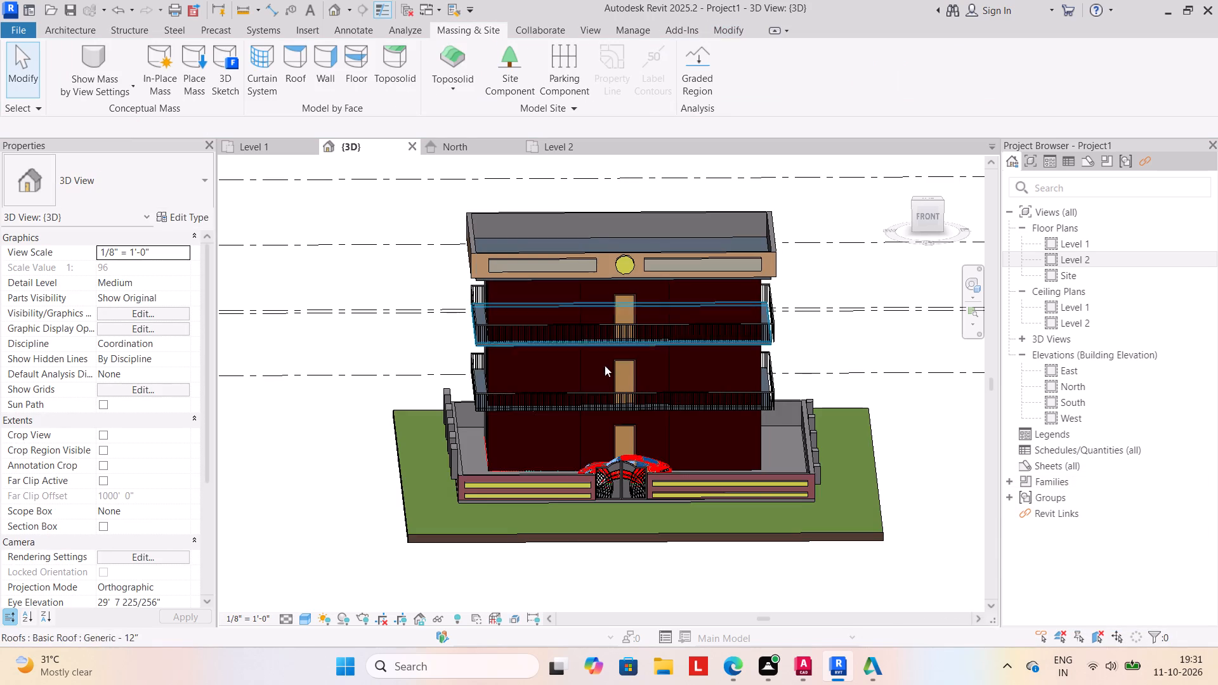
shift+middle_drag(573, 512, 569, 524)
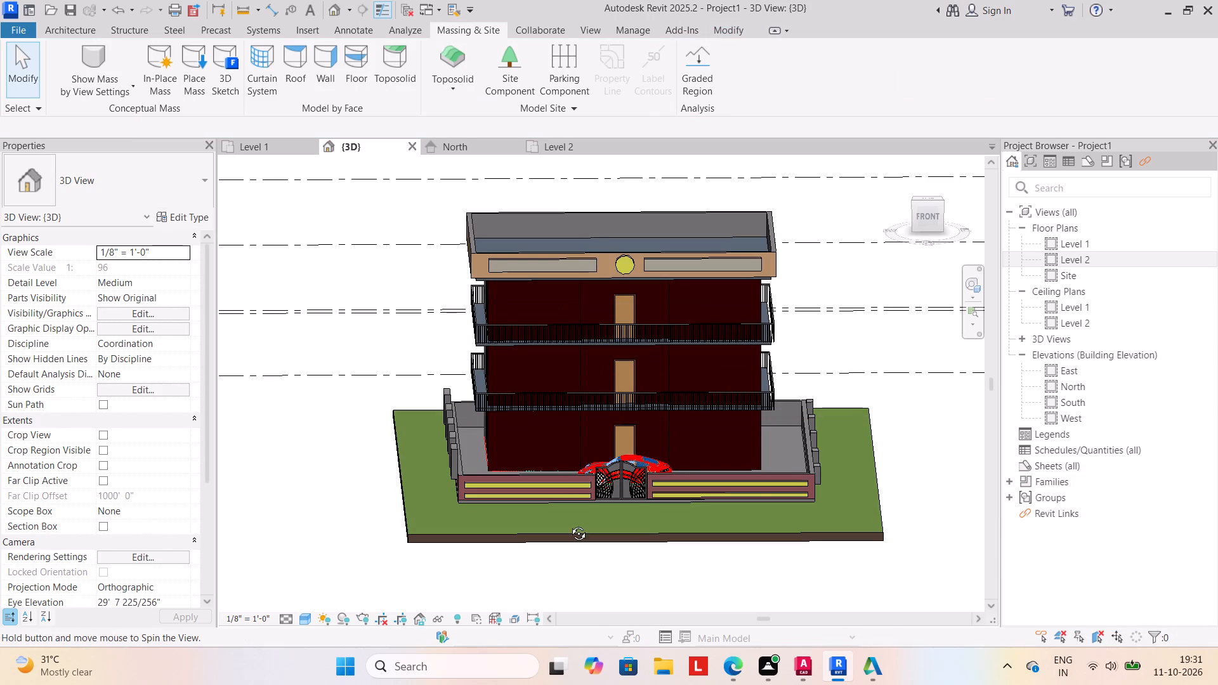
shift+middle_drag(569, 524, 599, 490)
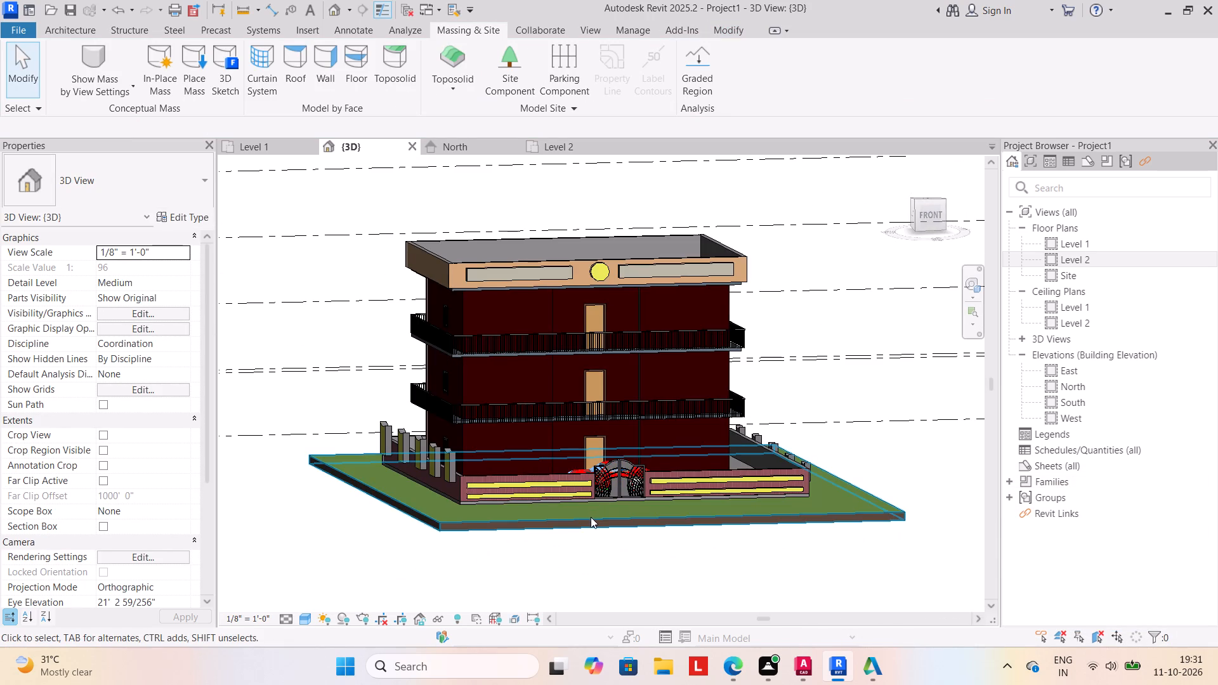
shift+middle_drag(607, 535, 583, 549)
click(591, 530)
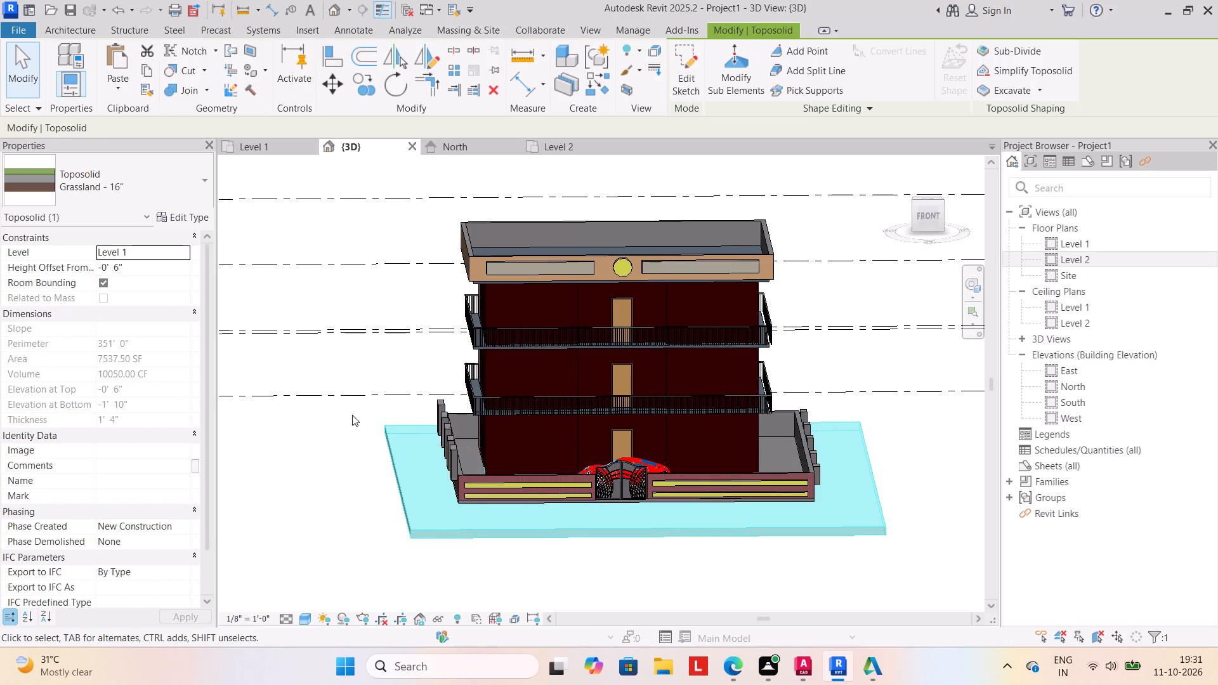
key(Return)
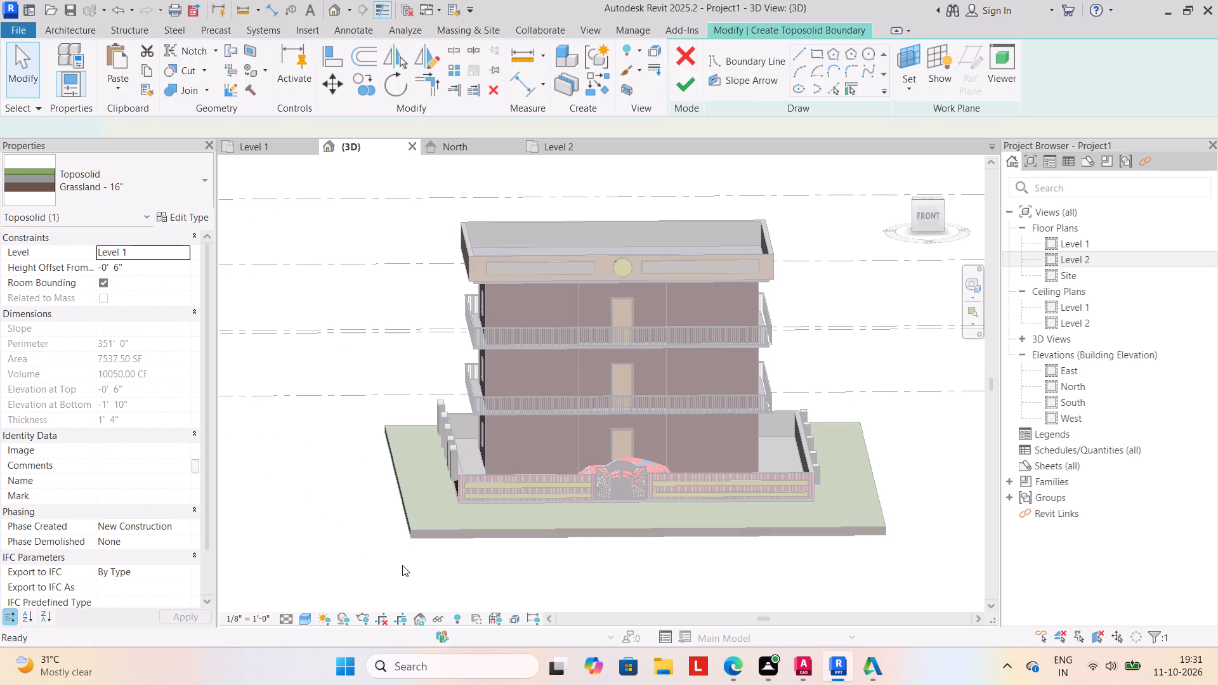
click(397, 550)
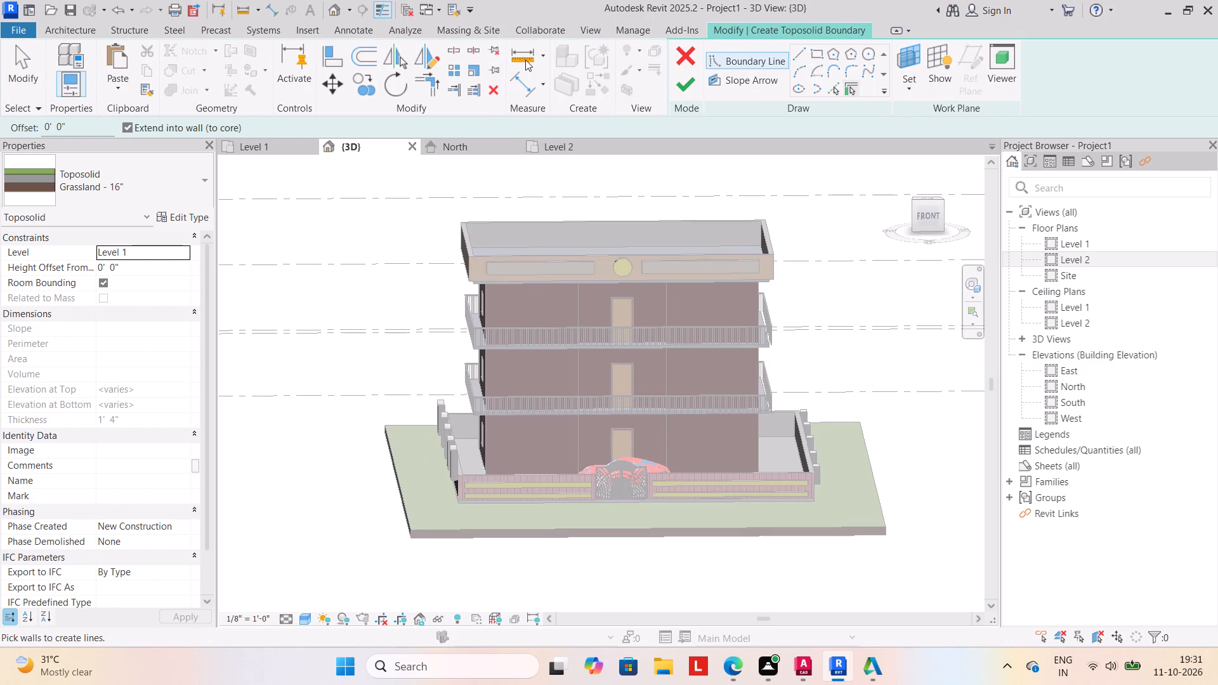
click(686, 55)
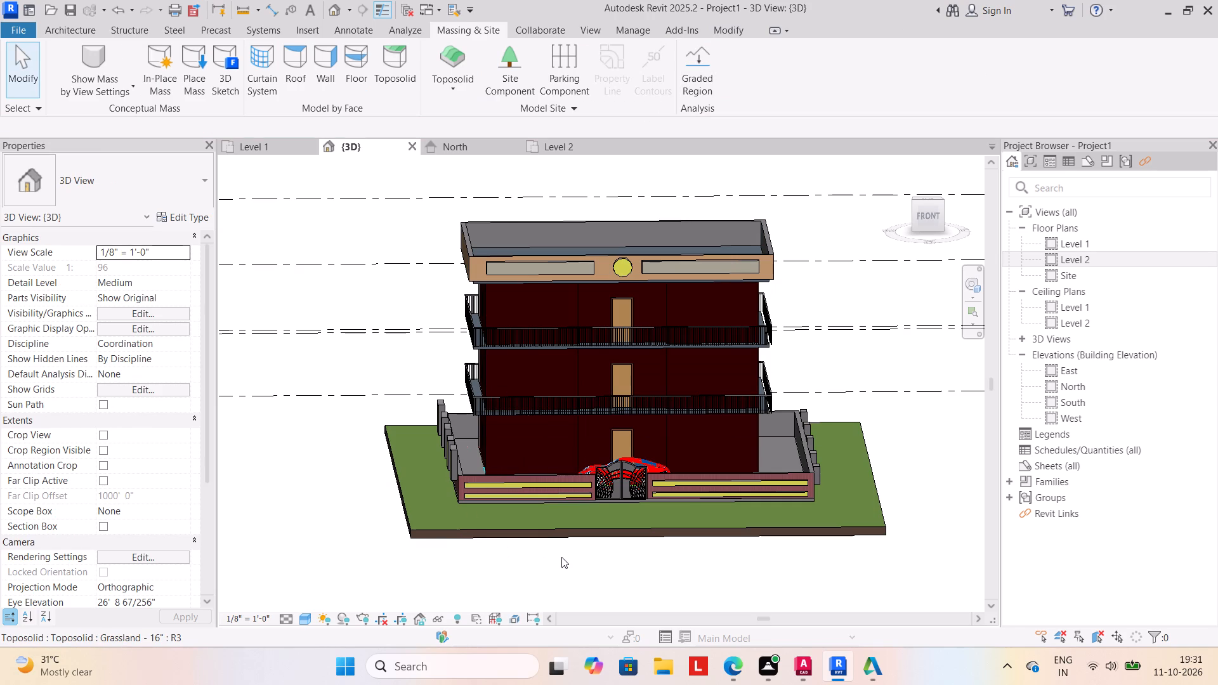
Start a new in-place component in the Generic Models category, keeping the suggested name.
scroll(563, 554, up, 1)
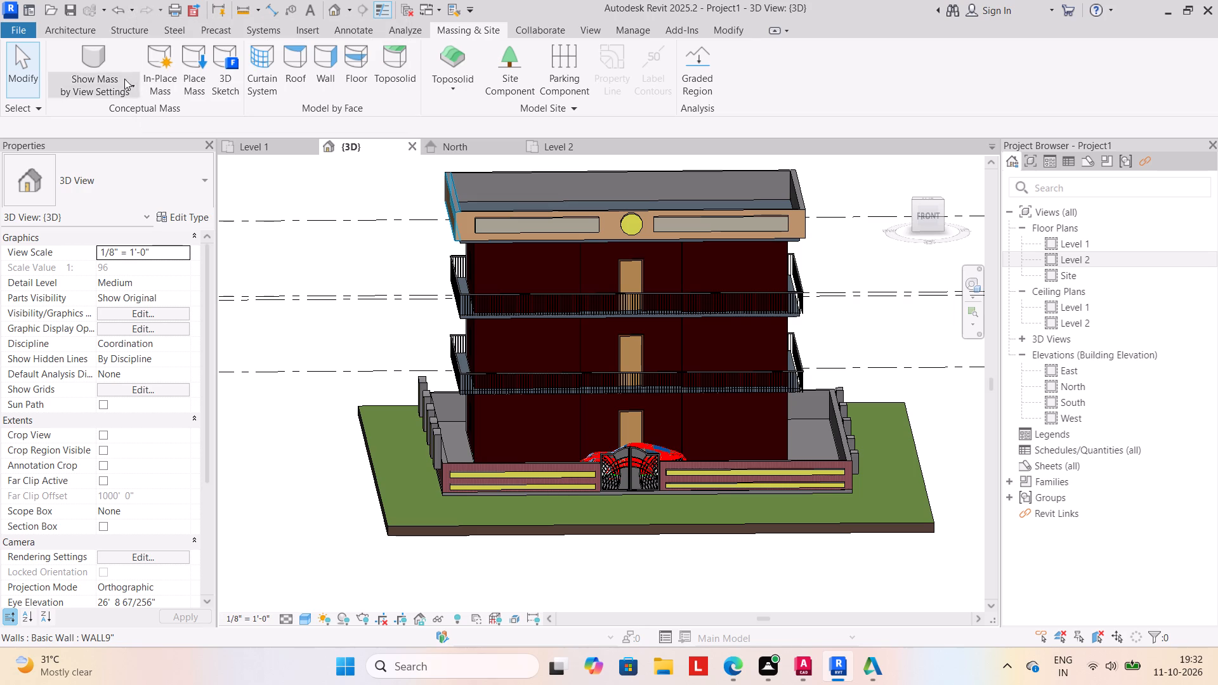
click(60, 27)
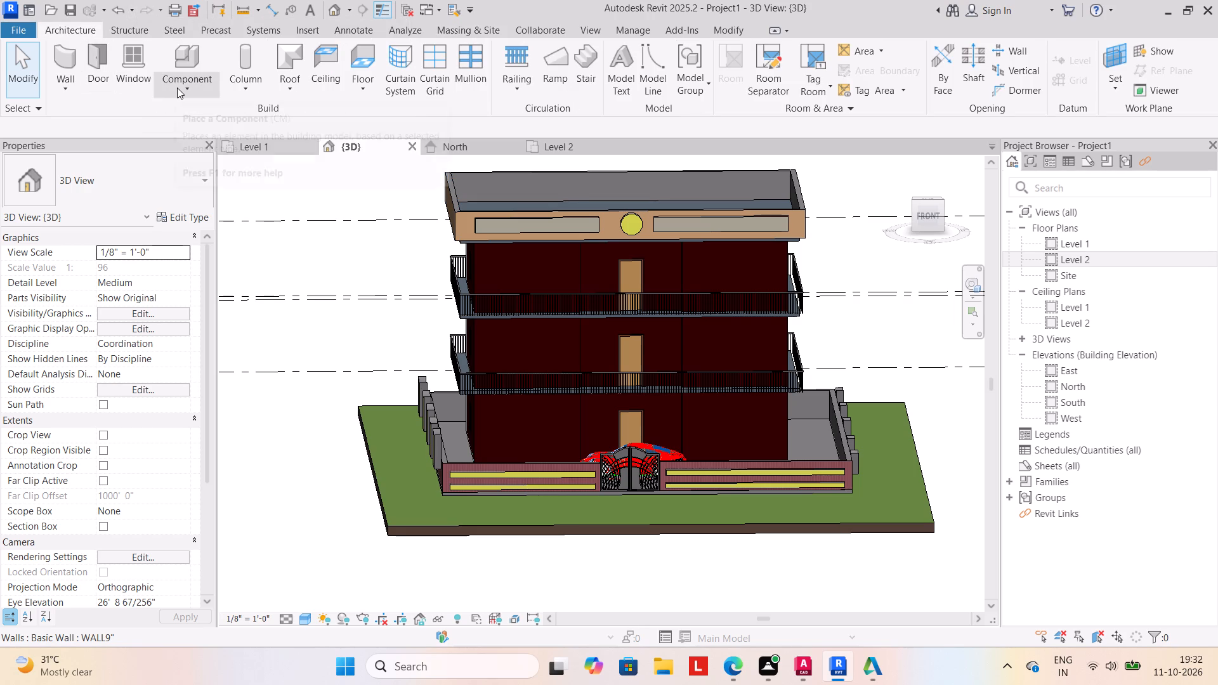
click(180, 88)
click(202, 155)
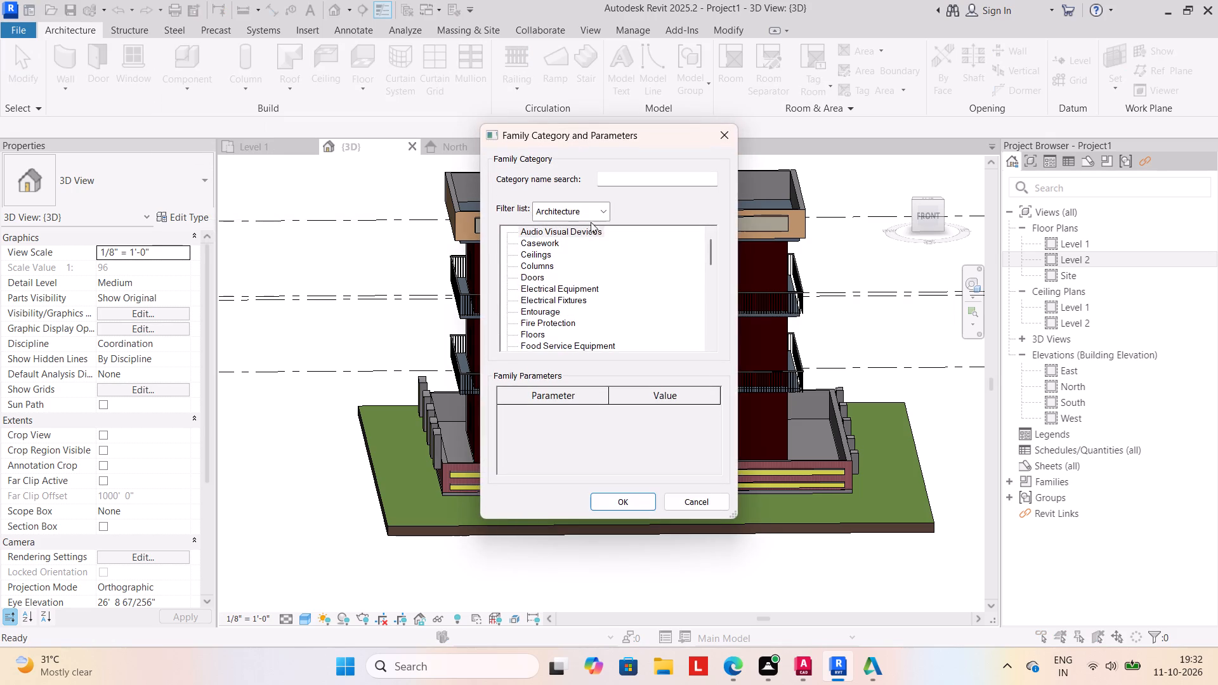
scroll(674, 315, down, 3)
scroll(570, 340, down, 1)
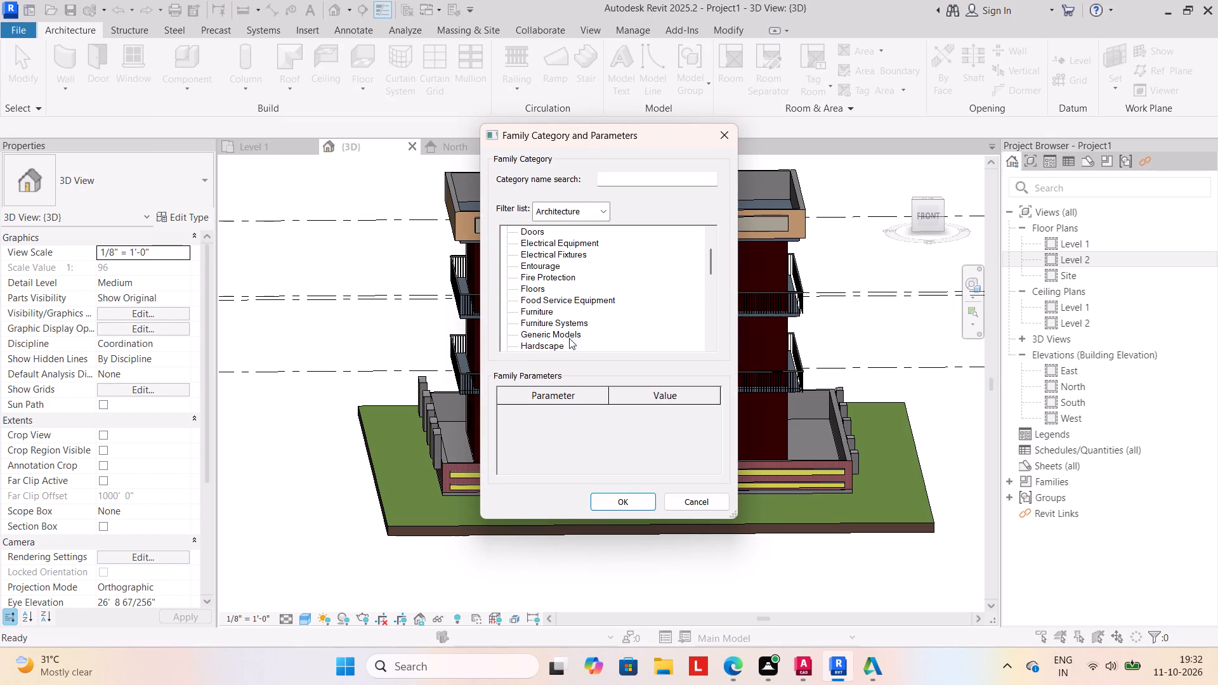
click(568, 336)
click(610, 501)
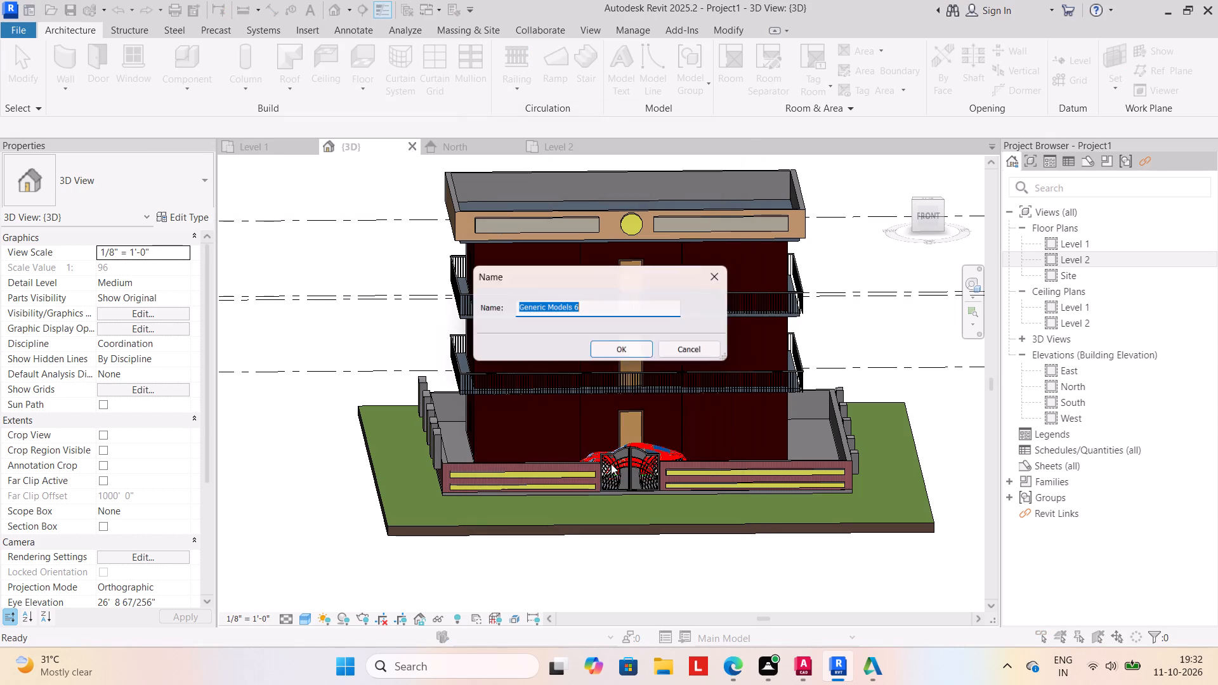
click(622, 355)
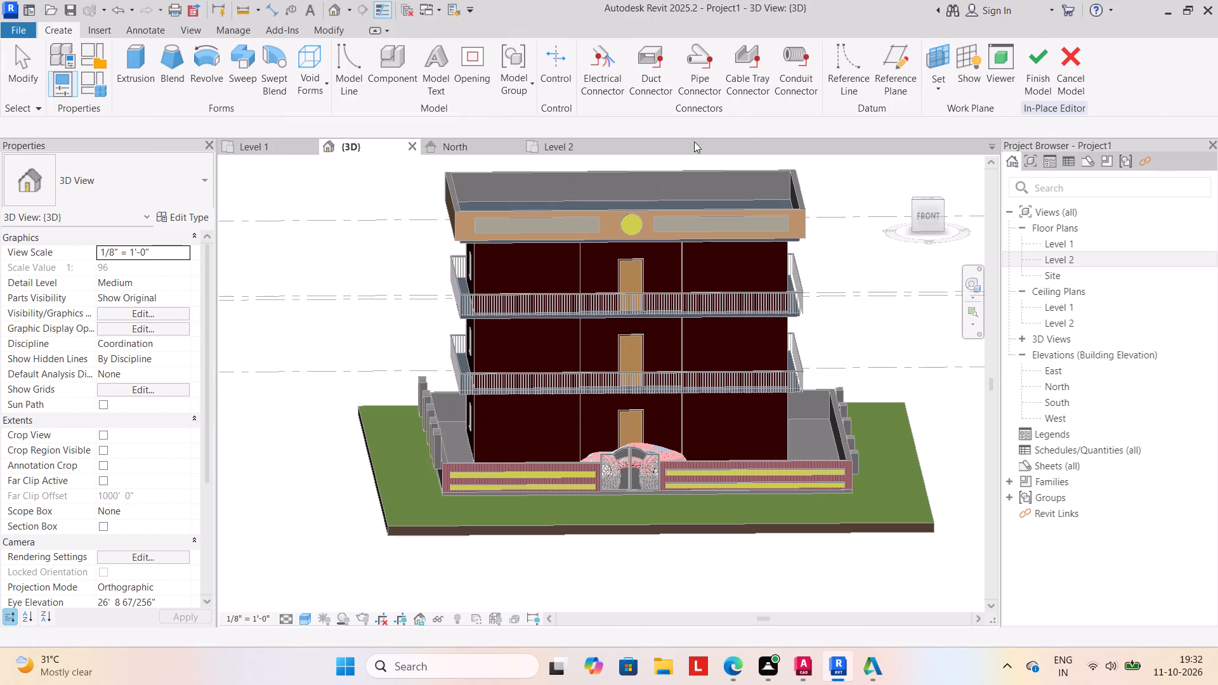
On the toposolid's top face, extrude a rectangle about 72' by 12' 6" along the outside of the gated front wall.
click(140, 72)
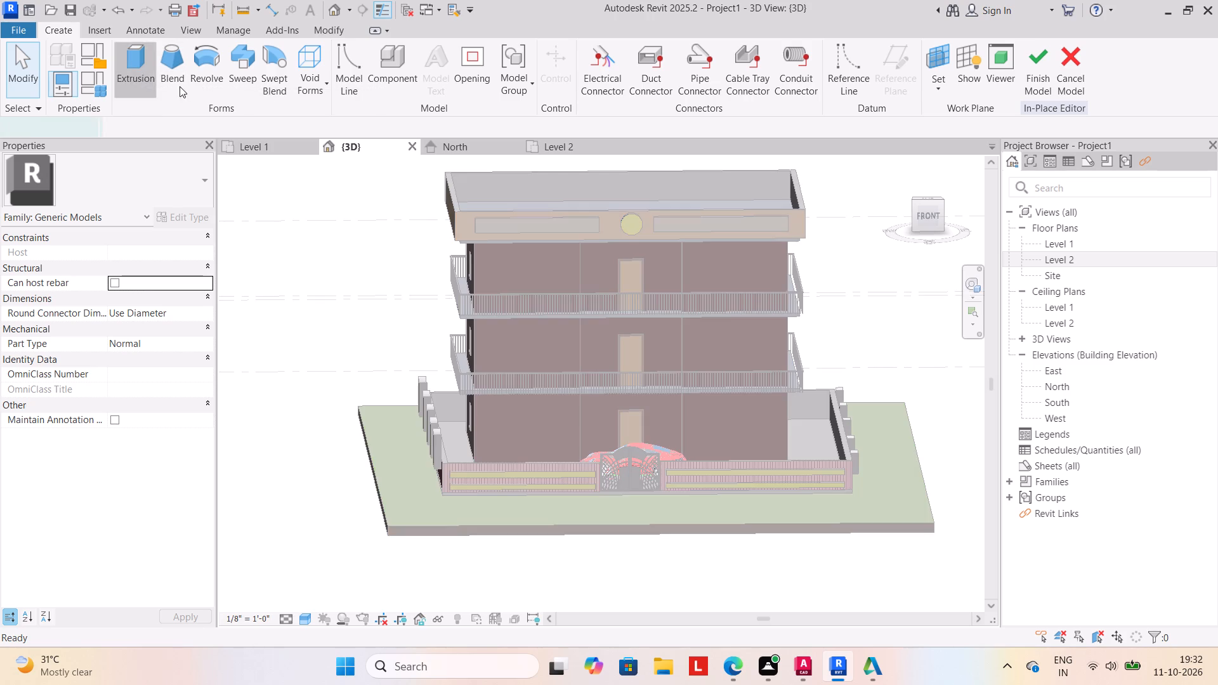
click(828, 89)
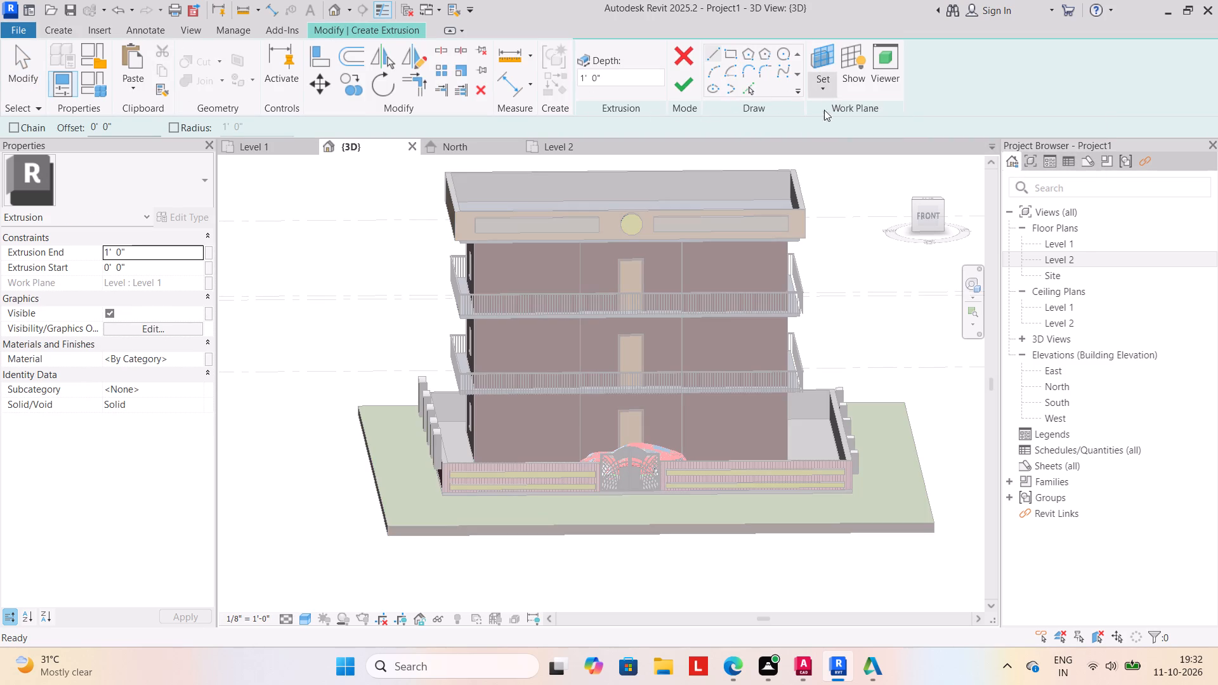
click(842, 147)
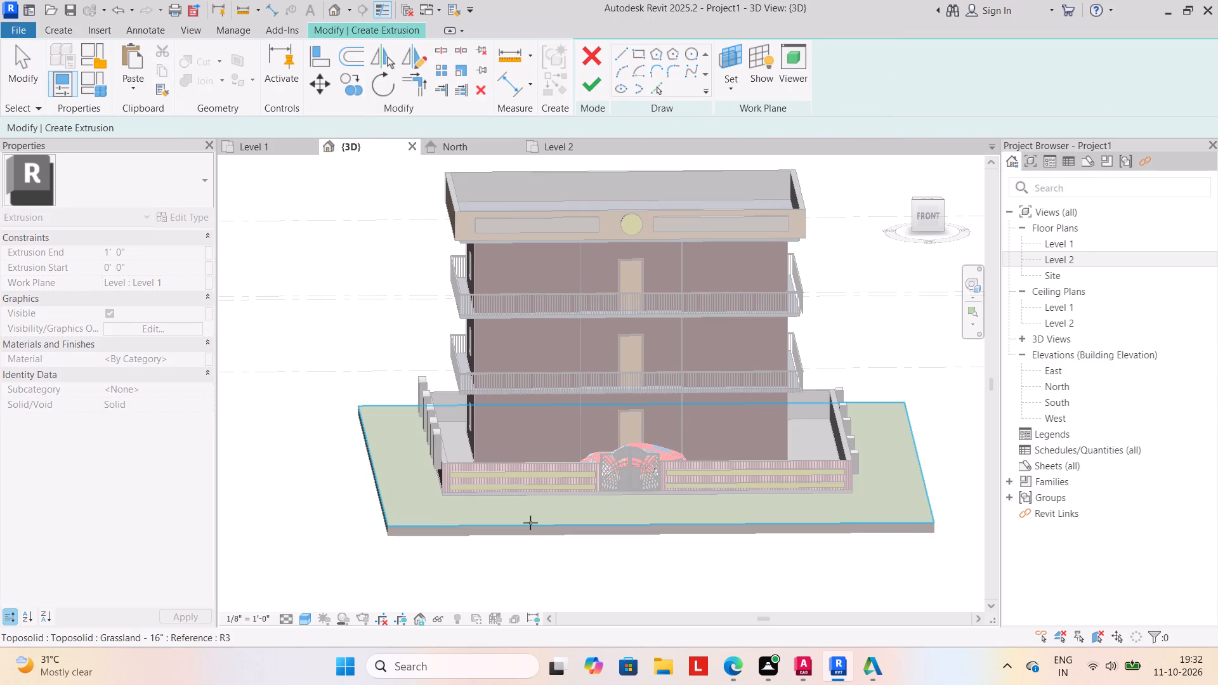
click(530, 522)
click(731, 49)
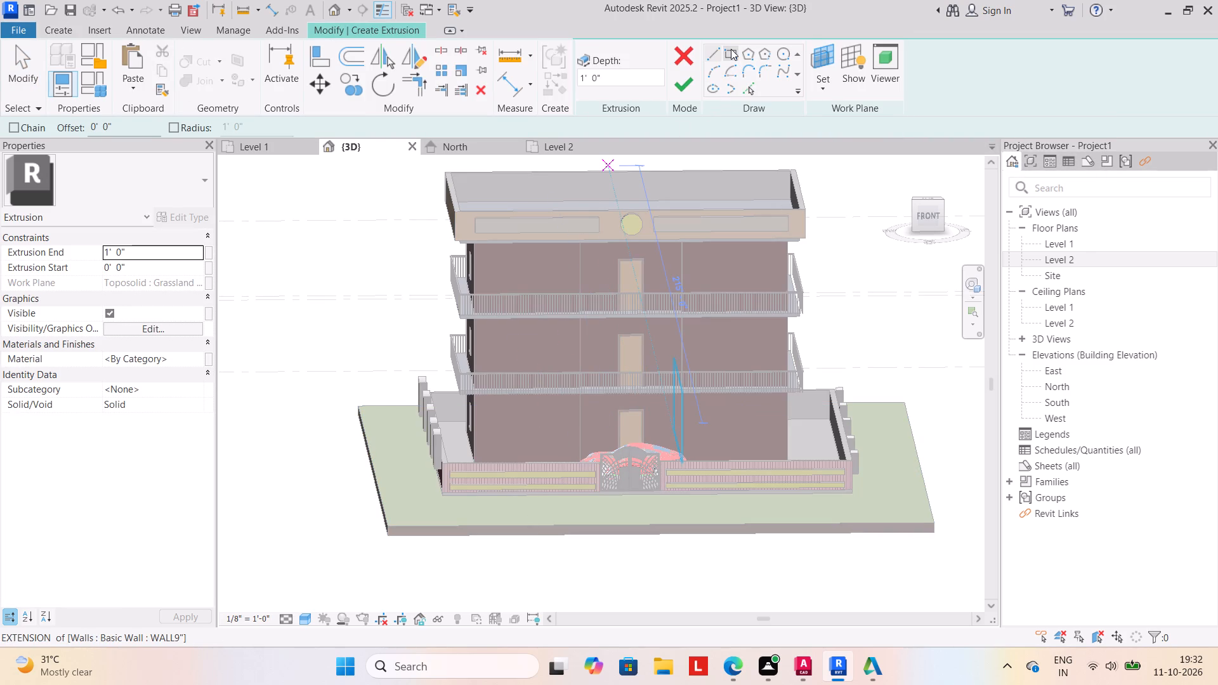
click(400, 512)
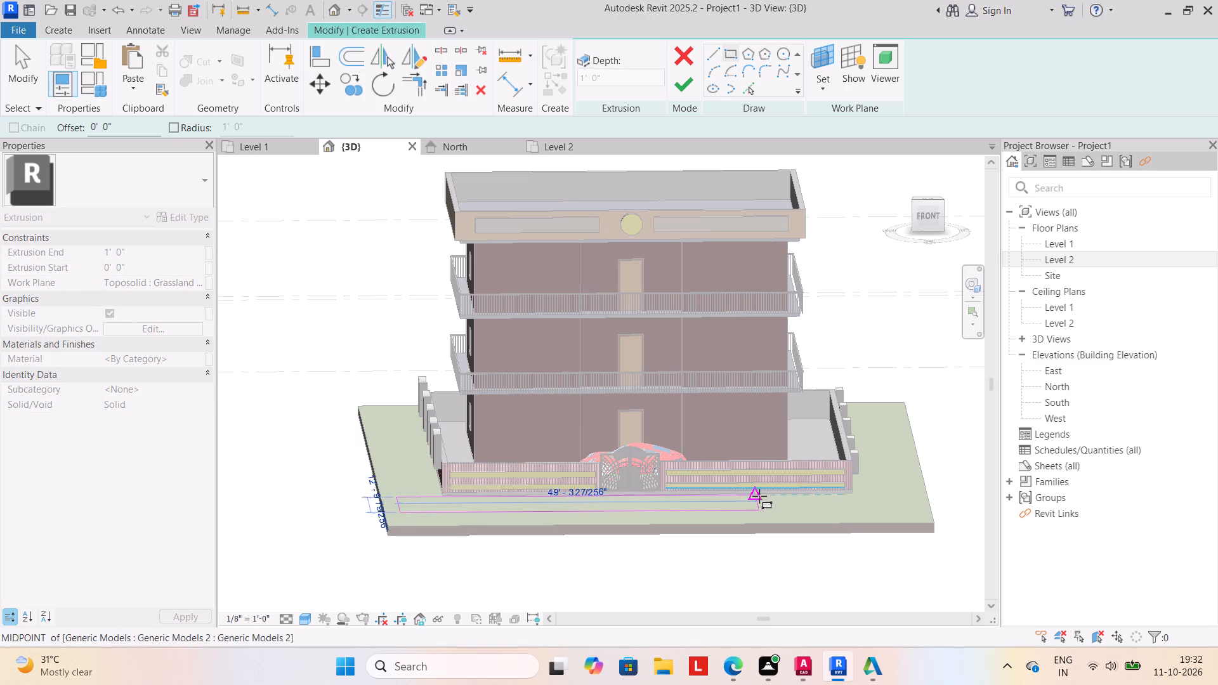
click(918, 493)
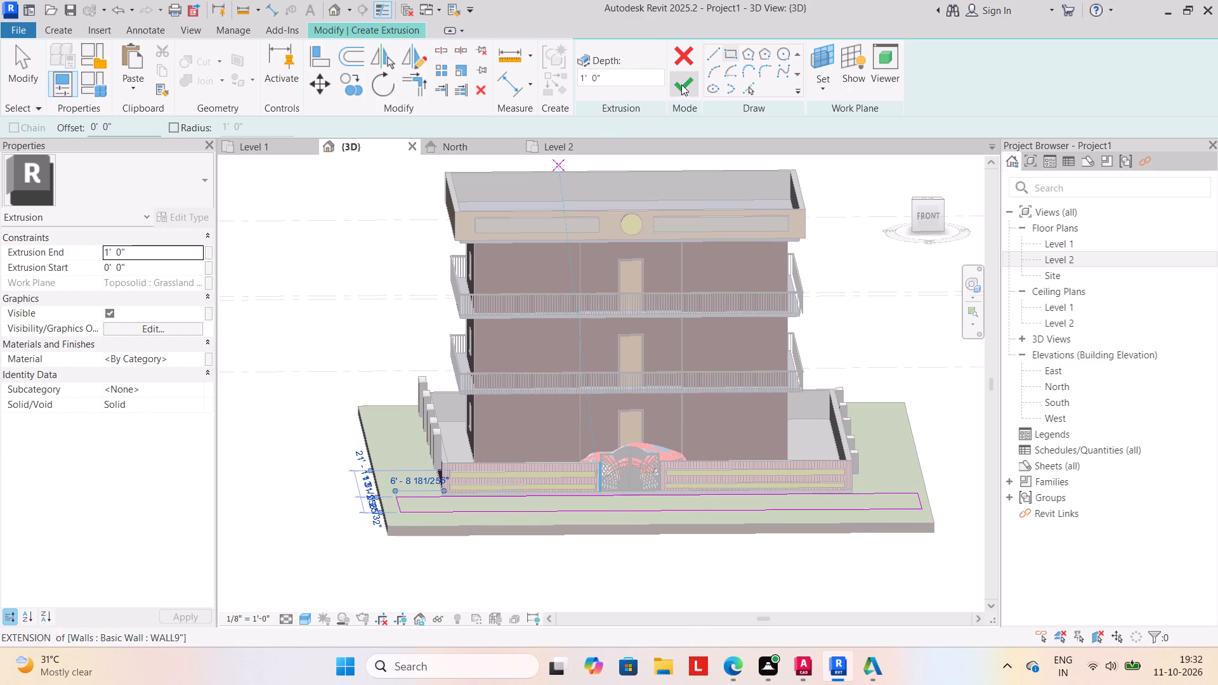
click(681, 84)
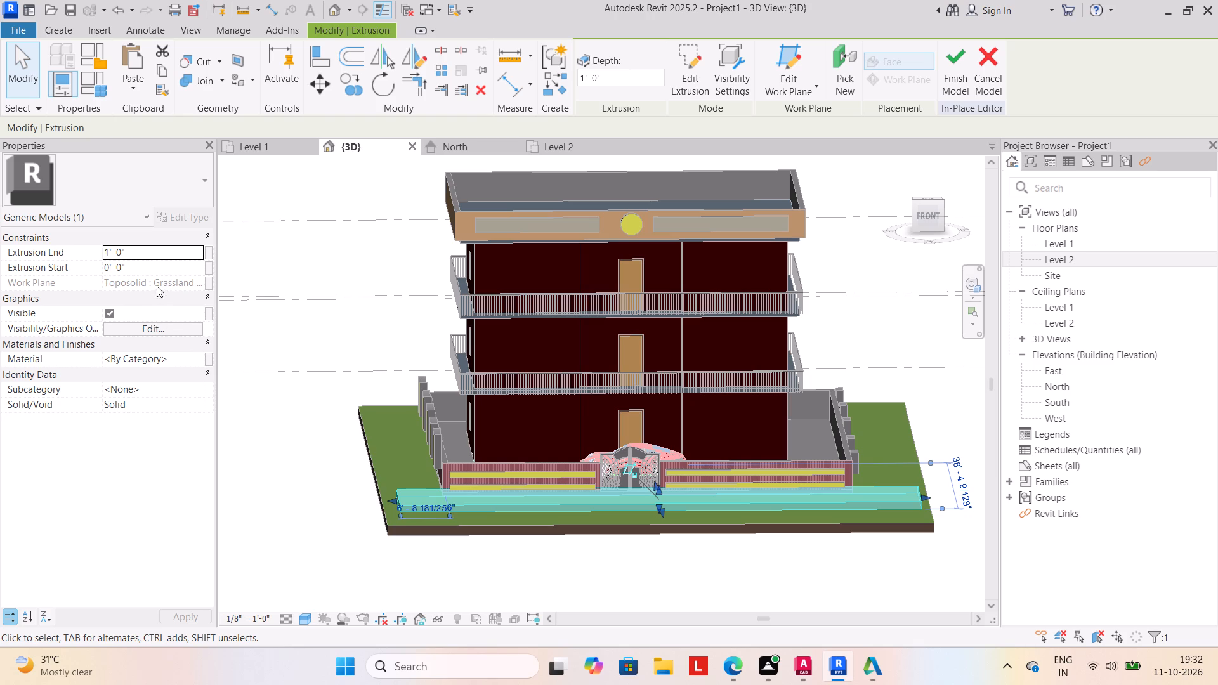
Set the rectangular strip's extrusion end to 6".
click(153, 254)
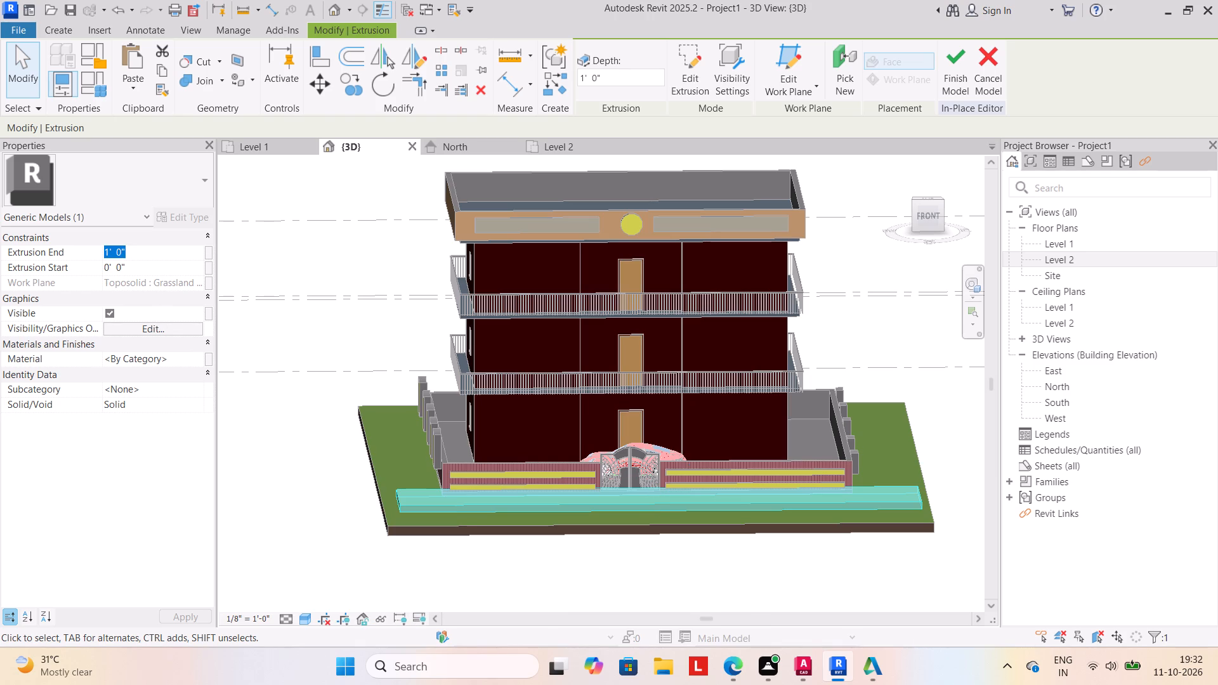
key(6)
key(shift+quotedbl)
key(Return)
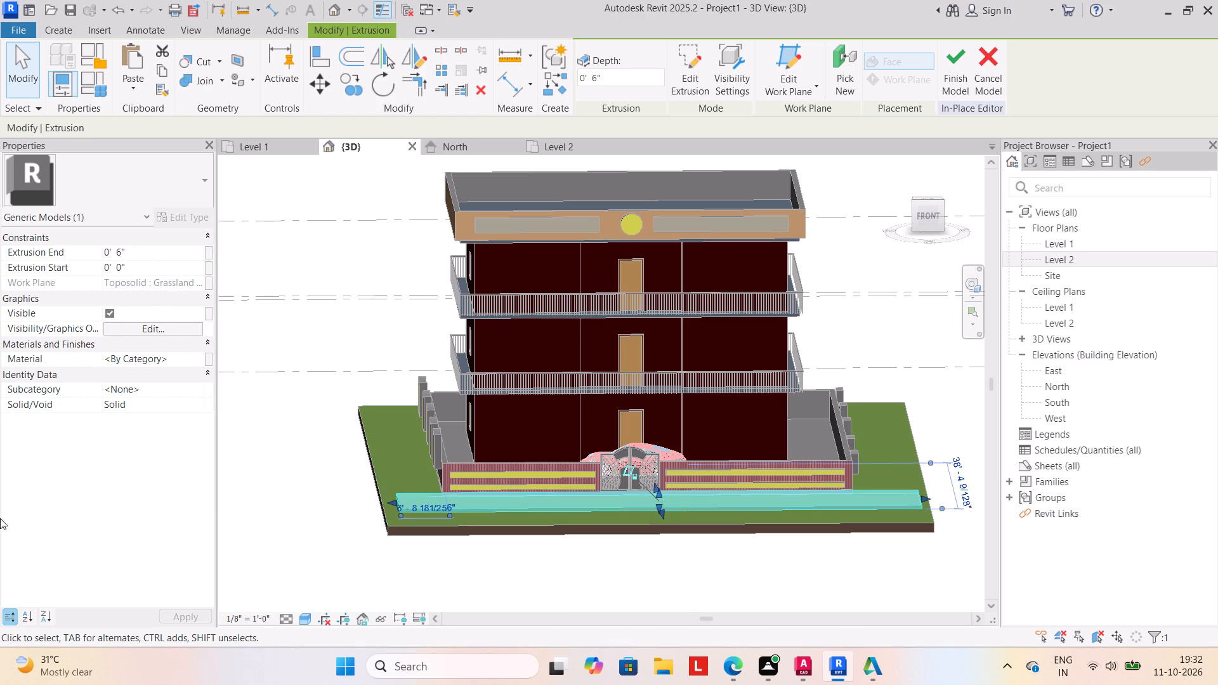
click(522, 567)
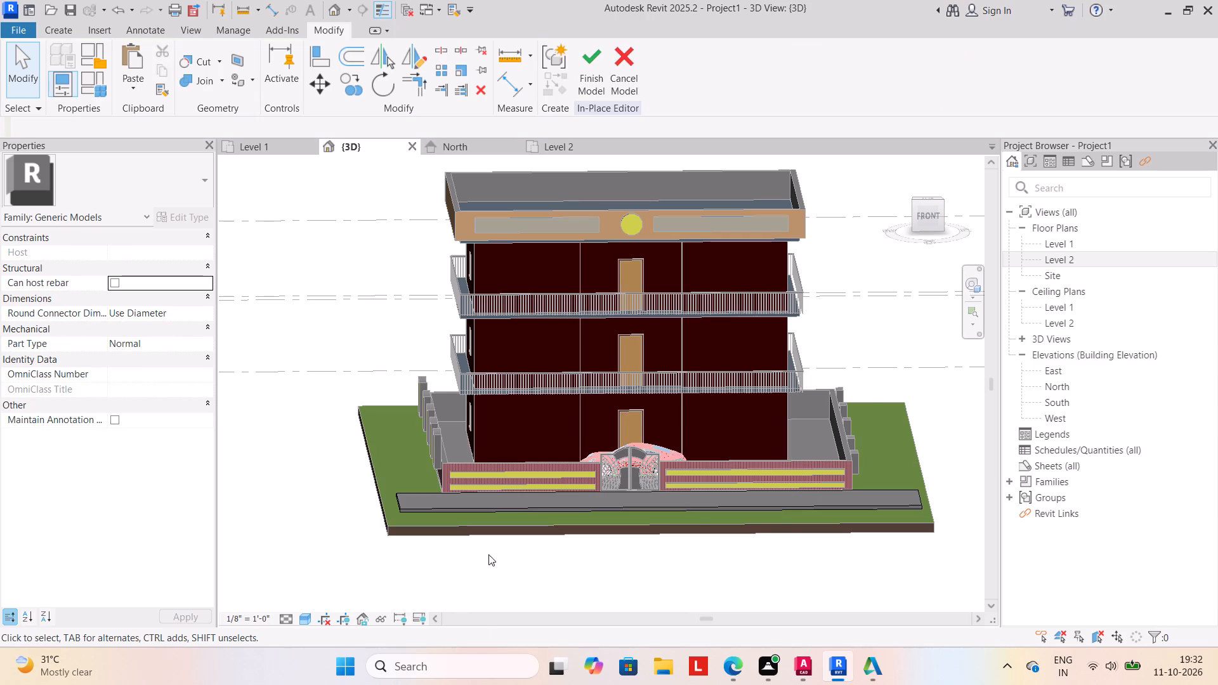
Stretch the strip's outer long edge away from the house to the toposolid's front edge.
scroll(485, 554, down, 1)
middle_drag(480, 554, 481, 583)
shift+middle_drag(456, 594, 609, 578)
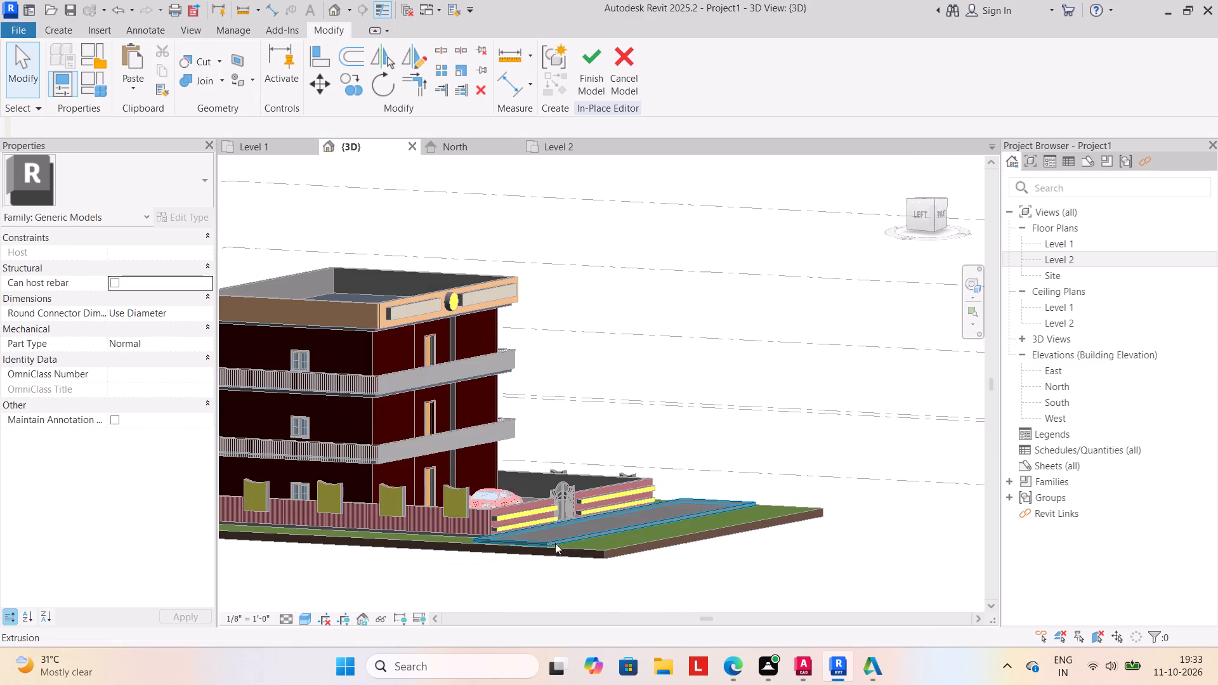
scroll(554, 545, down, 4)
shift+middle_drag(524, 561, 605, 634)
middle_drag(577, 532, 567, 575)
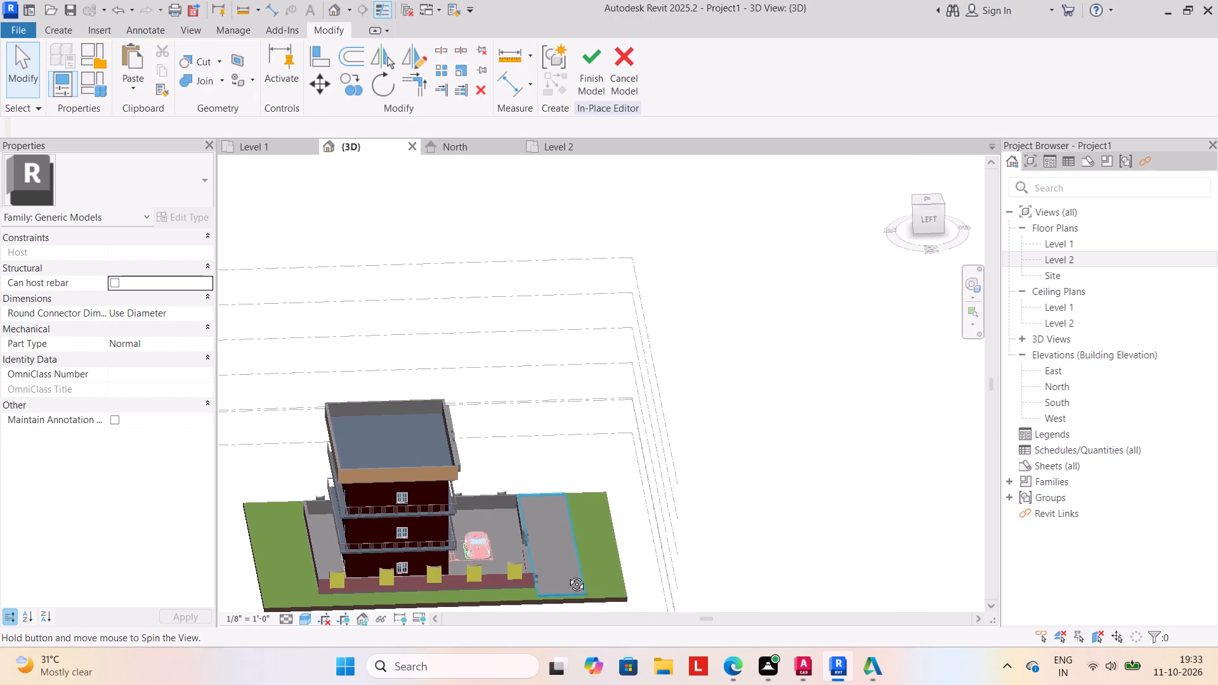
middle_drag(567, 575, 563, 579)
click(578, 564)
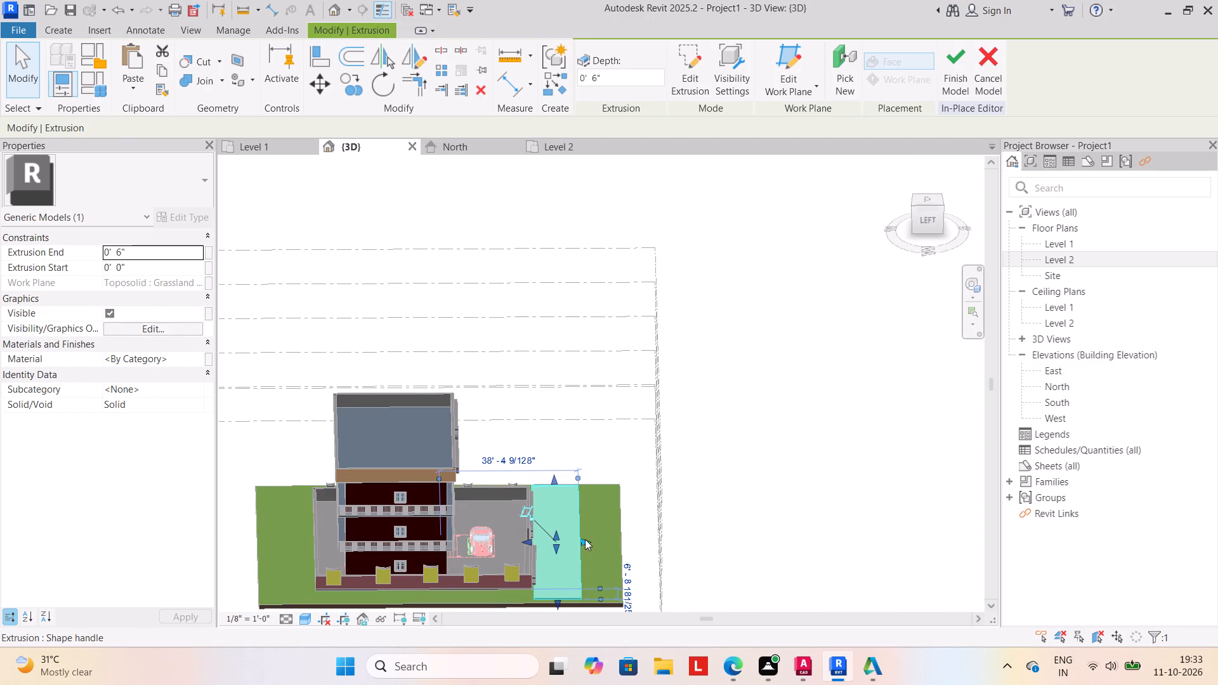
drag(584, 540, 621, 540)
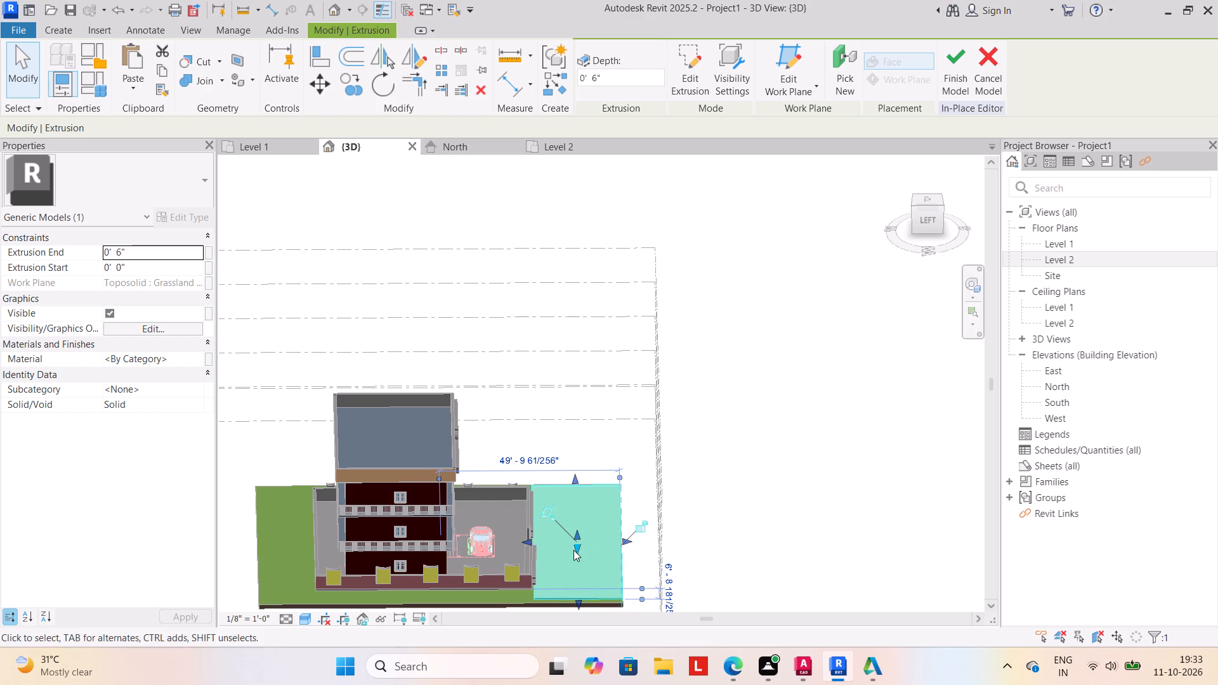
Pull the strip's inner long edge away from the front wall to leave grass between, with the extrusion start at -1' 4".
click(573, 550)
drag(526, 540, 560, 540)
scroll(547, 545, up, 3)
drag(560, 542, 589, 541)
click(582, 543)
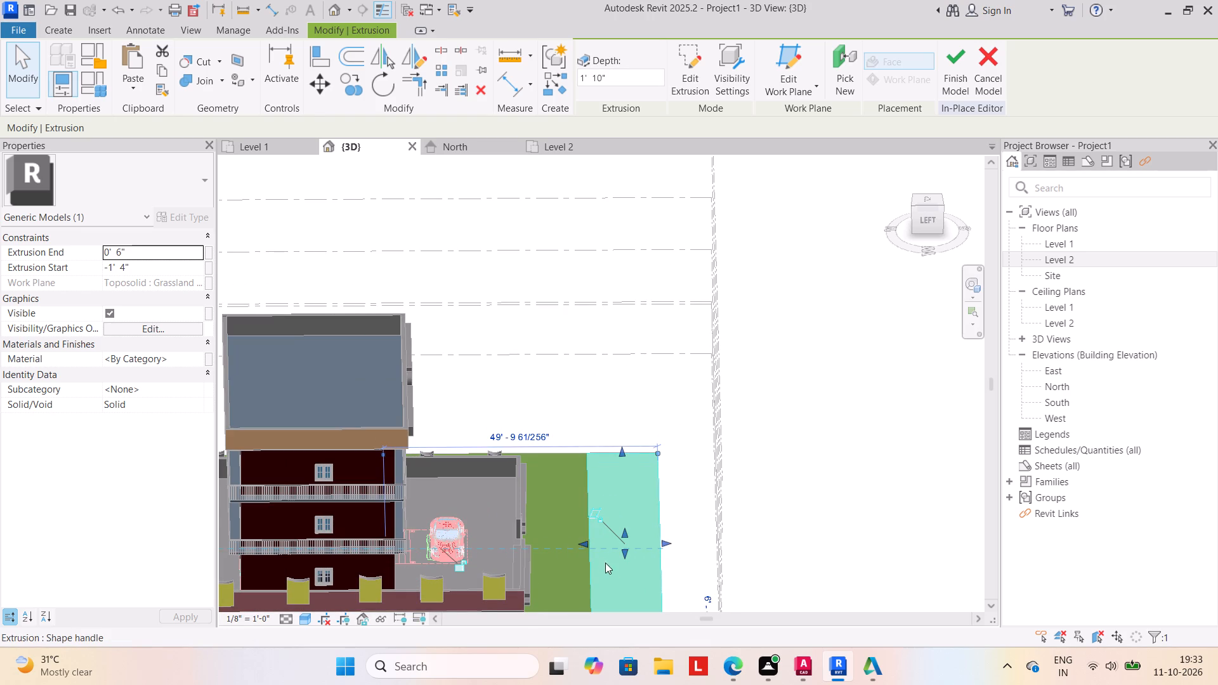
click(766, 522)
Examine the resized strip from the front and side, checking its fit with the toposolid and gate.
middle_drag(603, 578, 574, 471)
shift+middle_drag(626, 551, 431, 511)
middle_drag(556, 509, 527, 545)
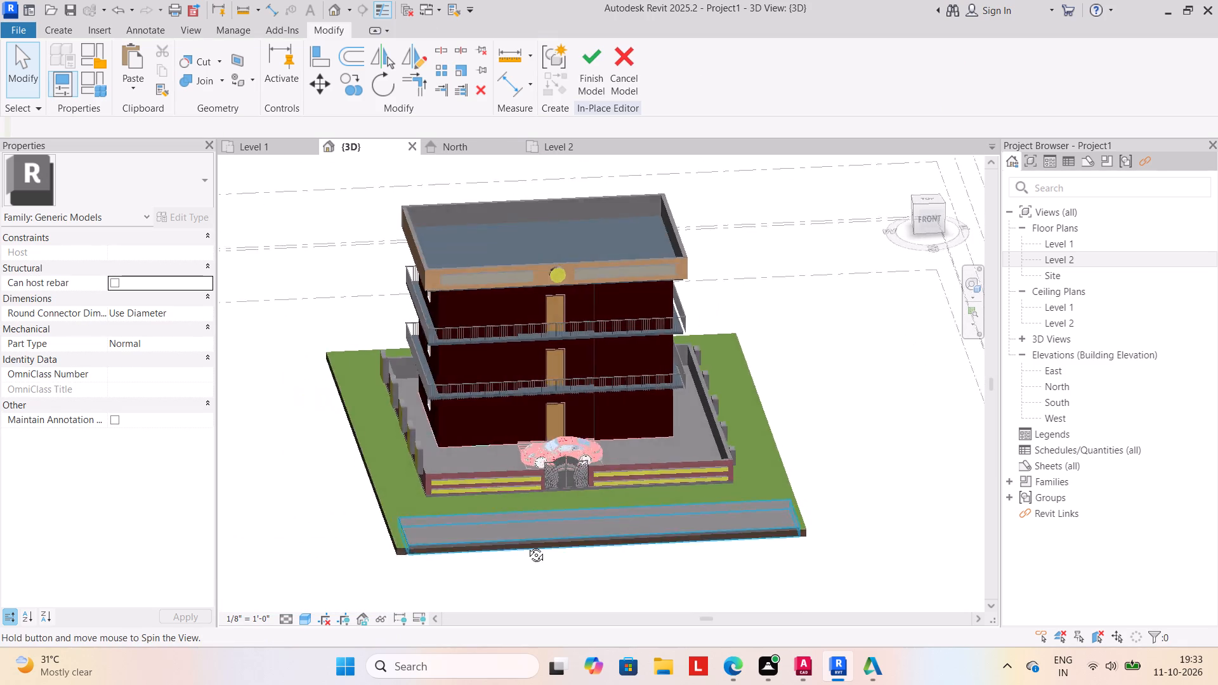
middle_drag(527, 545, 528, 539)
scroll(562, 506, up, 2)
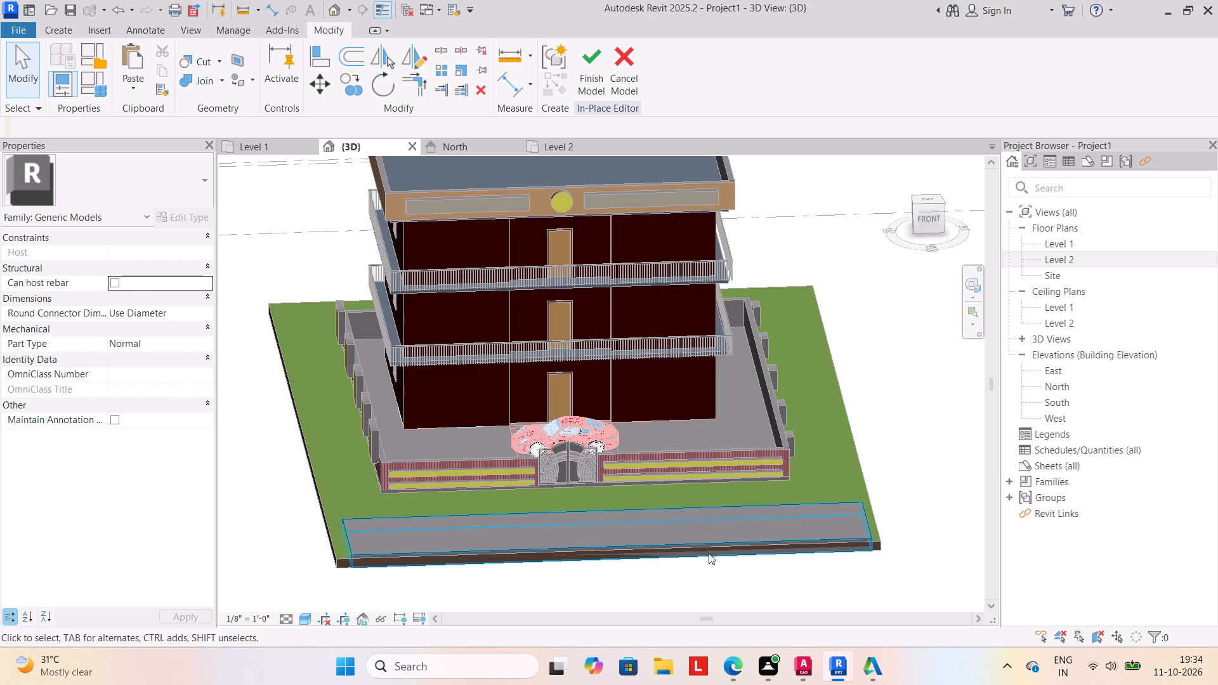
shift+middle_drag(712, 566, 580, 519)
scroll(626, 541, down, 1)
shift+middle_drag(635, 544, 615, 545)
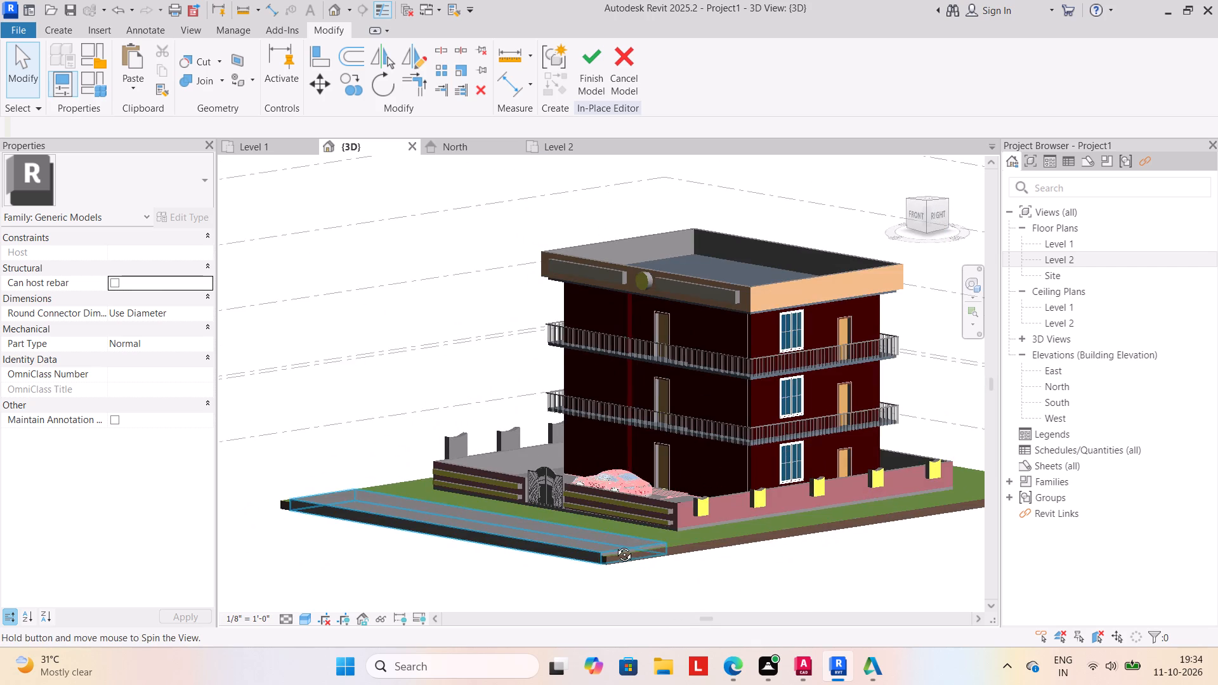
shift+middle_drag(615, 545, 560, 542)
scroll(627, 528, up, 2)
middle_drag(623, 534, 652, 519)
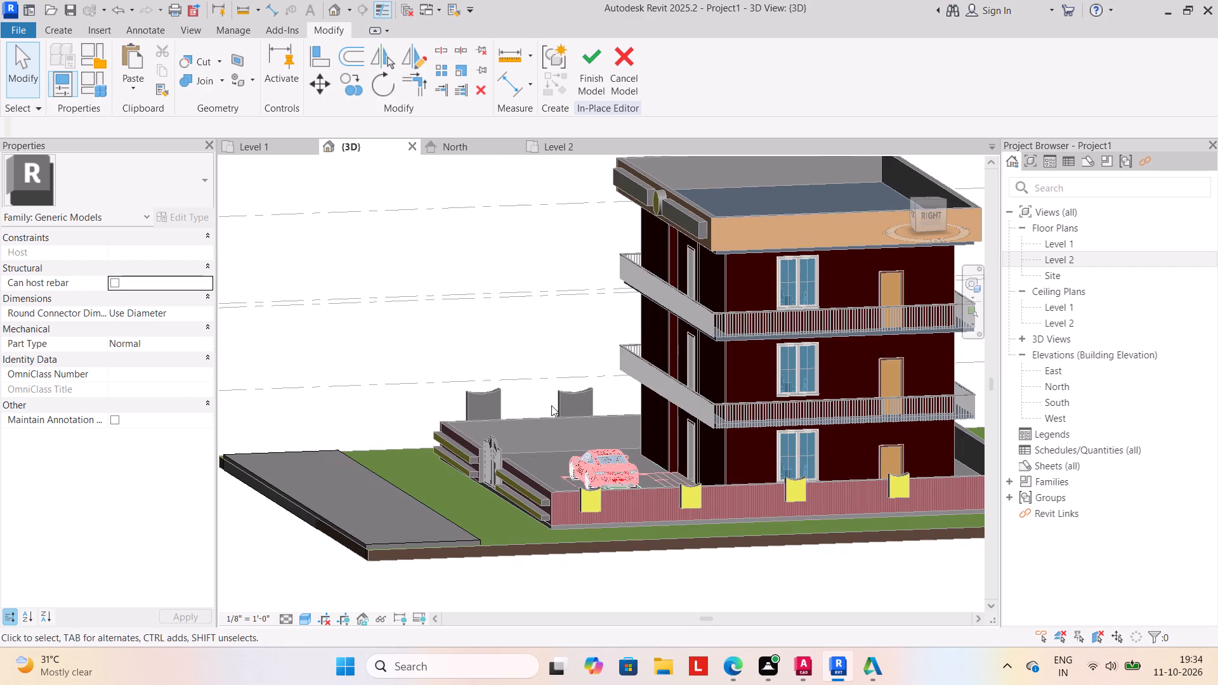
Finish the strip's in-place model.
click(587, 67)
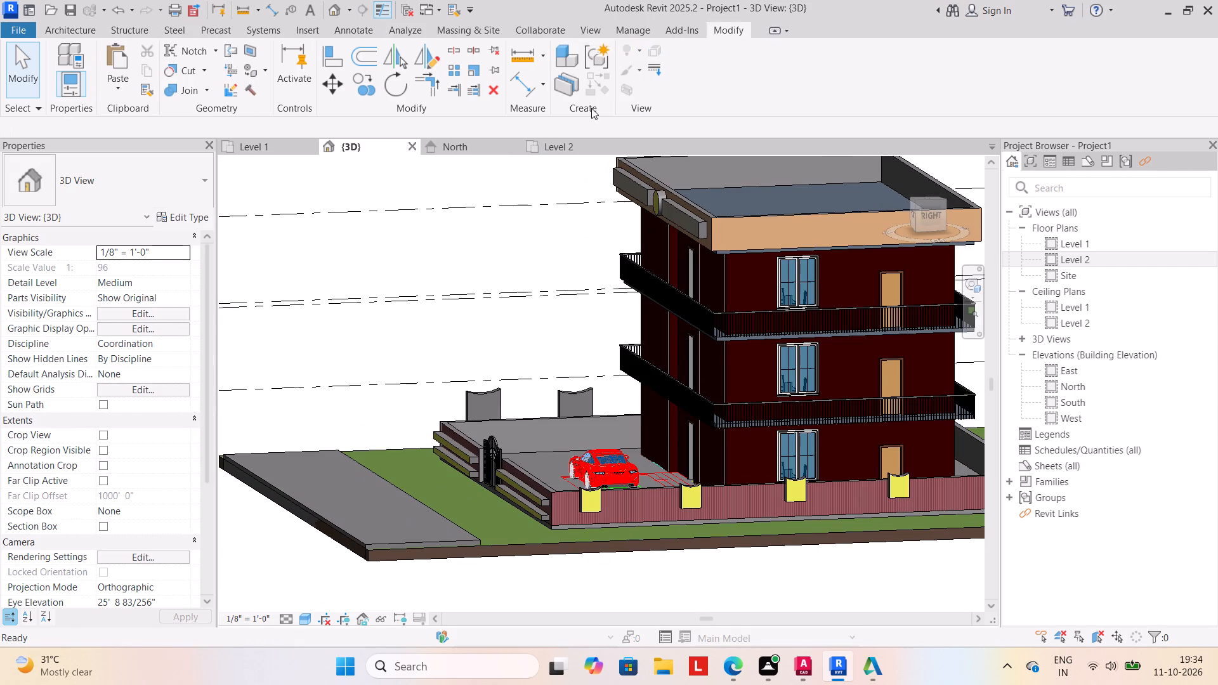
Start another in-place component in the Generic Models category, keeping the suggested name.
scroll(573, 516, up, 2)
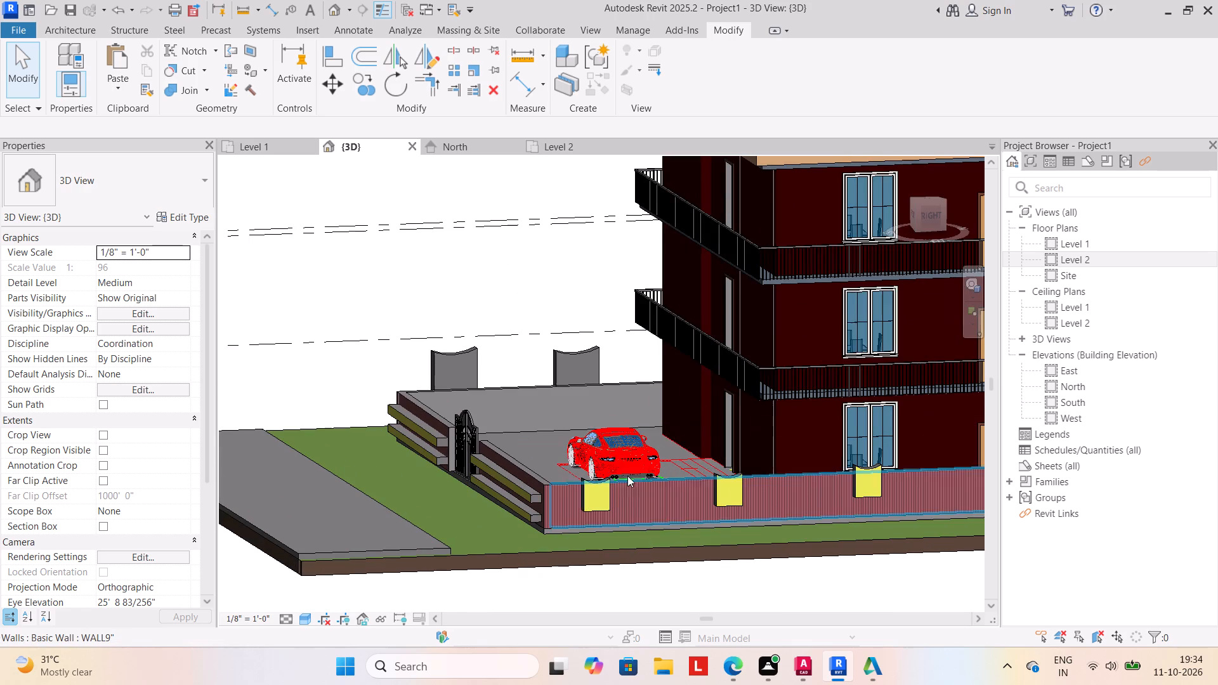
click(69, 26)
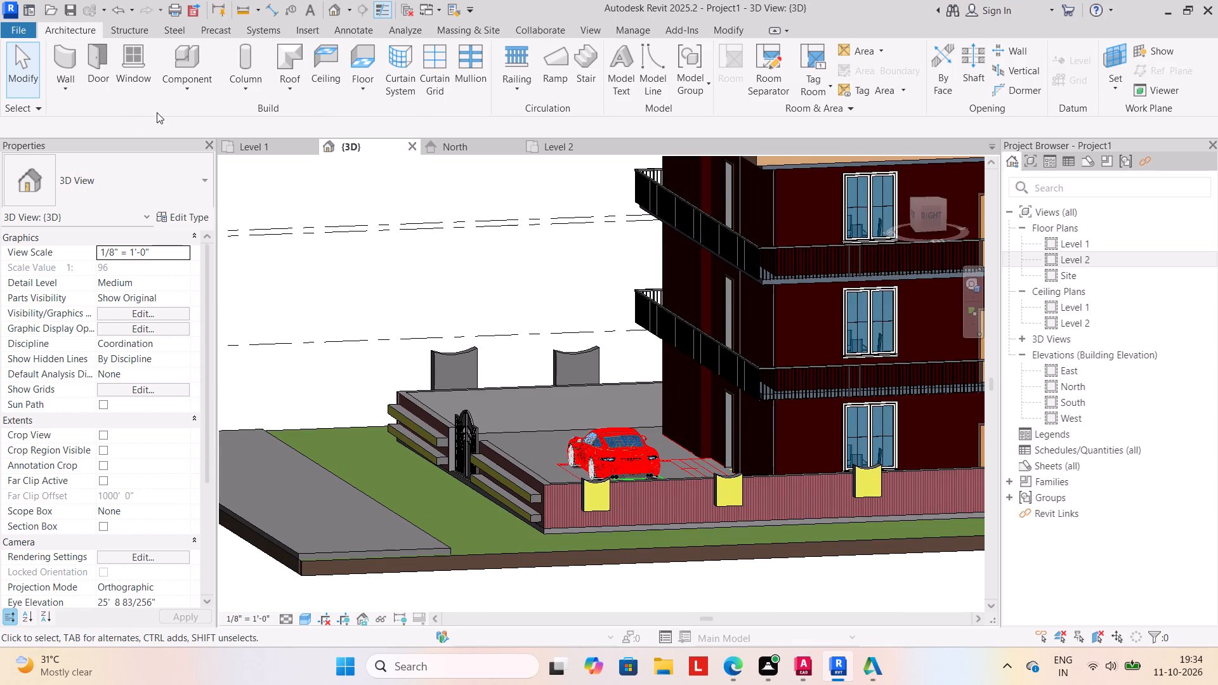
click(179, 89)
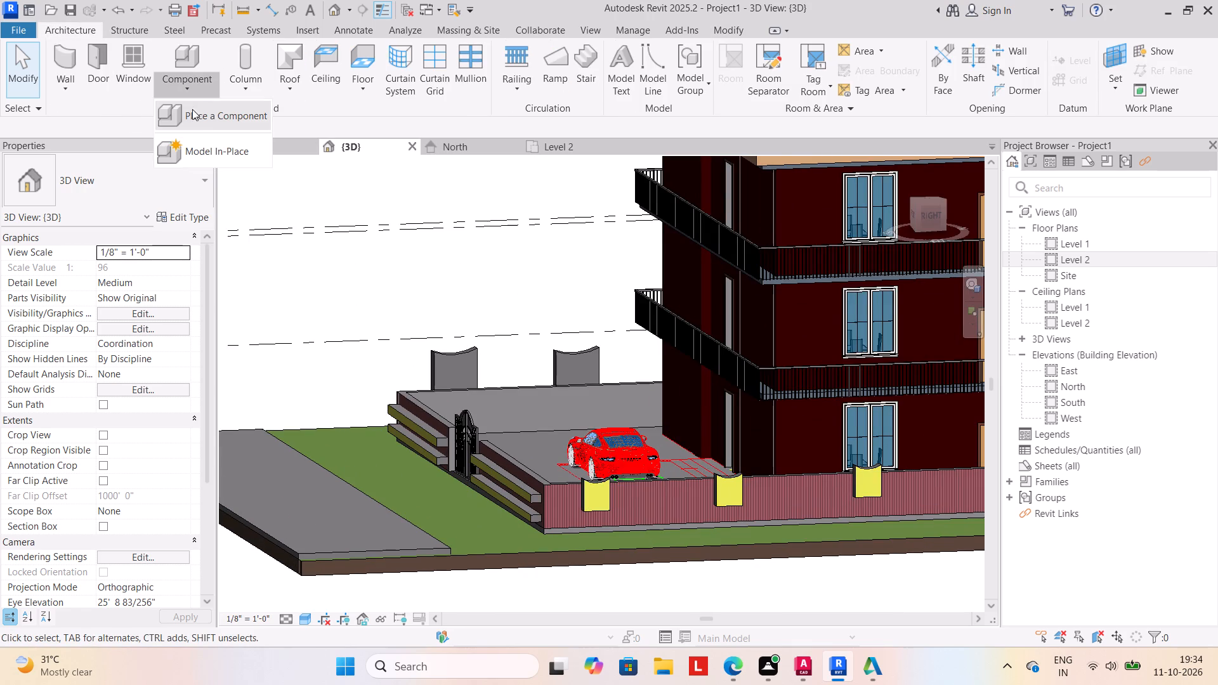
click(200, 151)
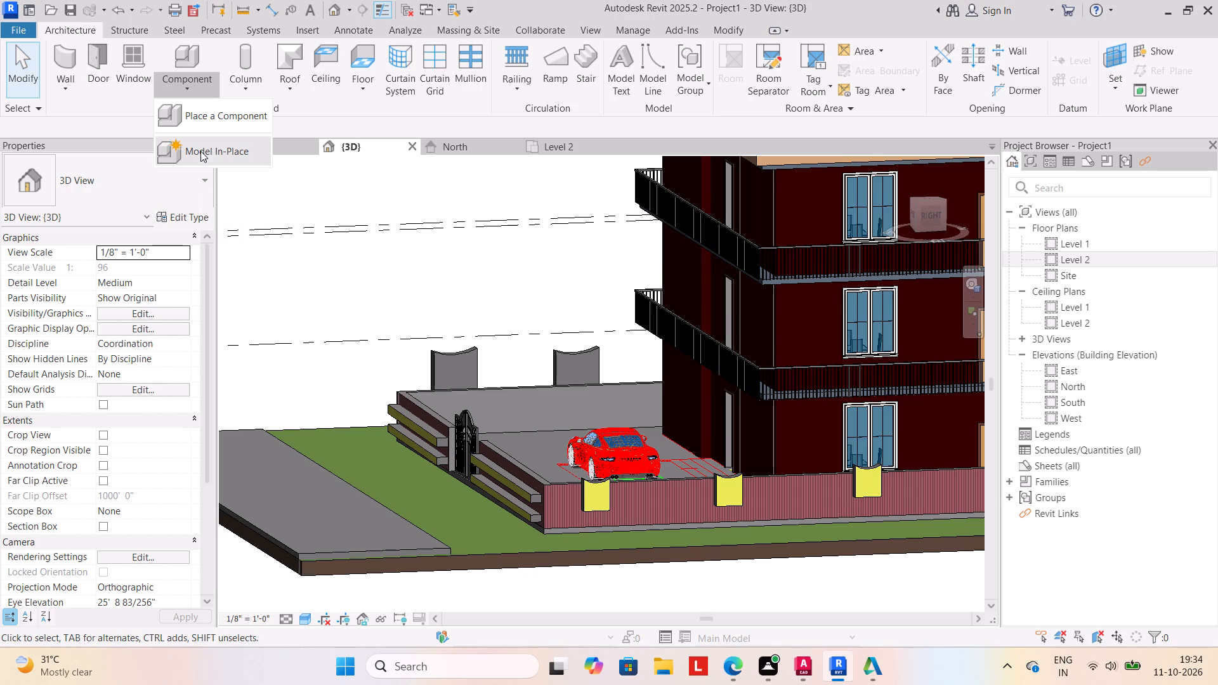
scroll(651, 311, down, 6)
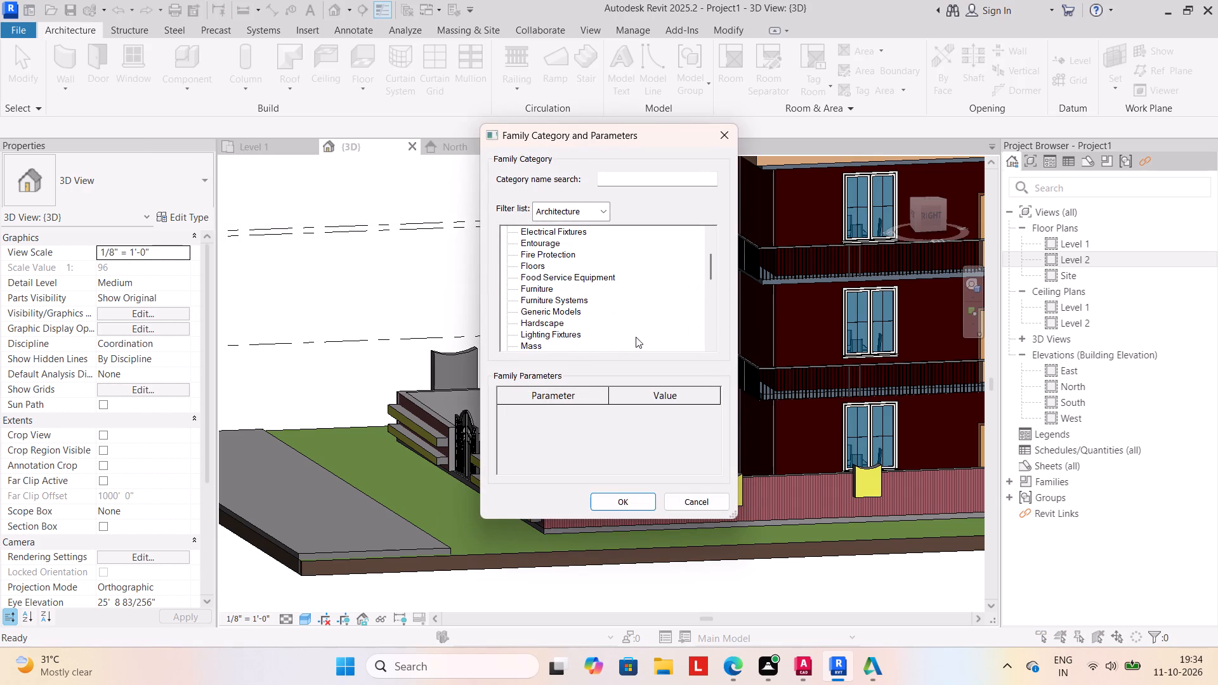
click(554, 312)
click(603, 495)
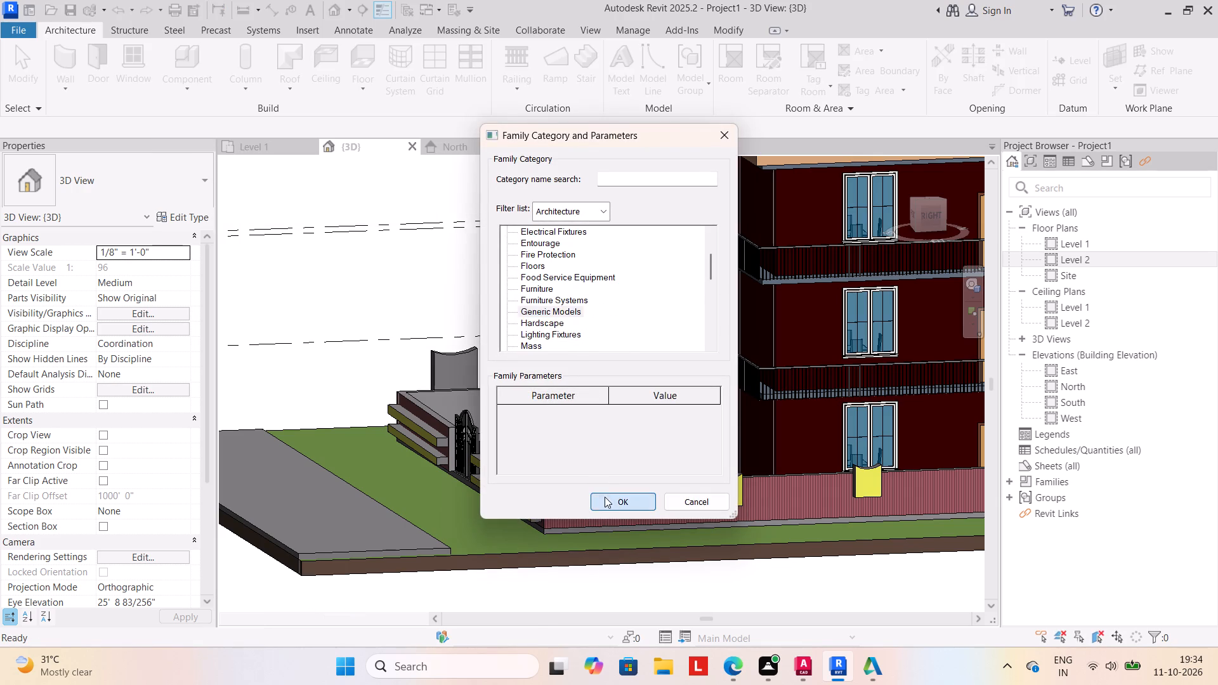
click(606, 350)
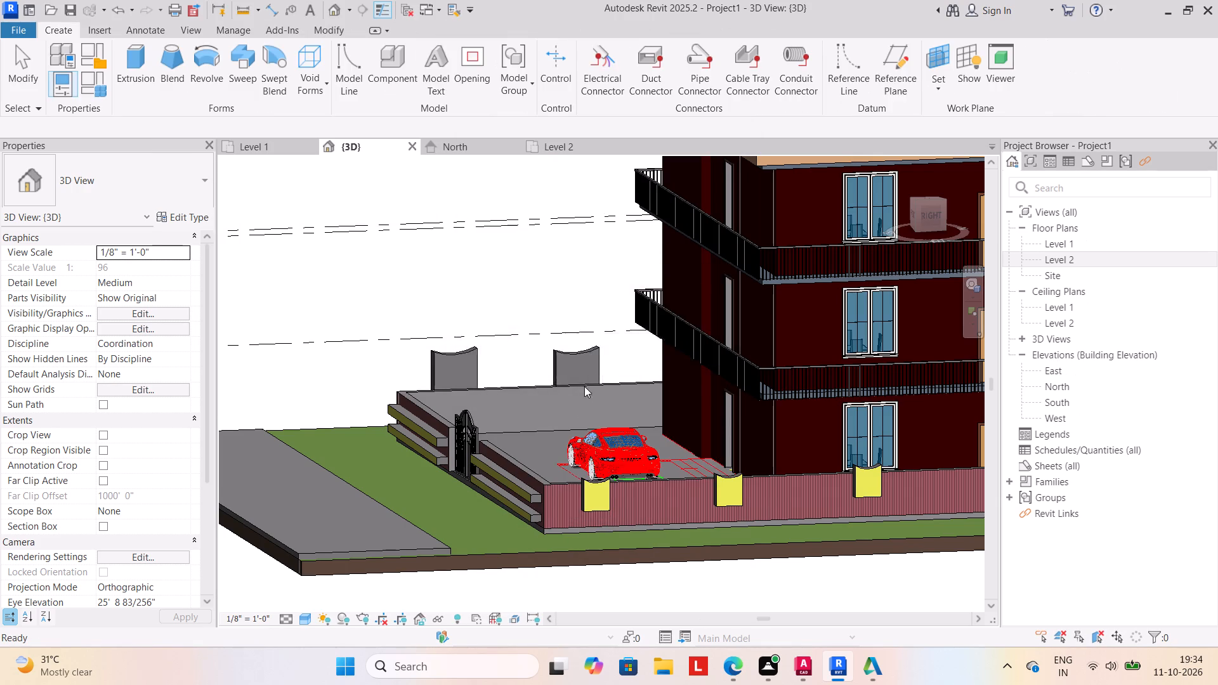
Start an extrusion with its work plane set to the side face of the plot's Generic - 12" floor at the front corner.
click(140, 72)
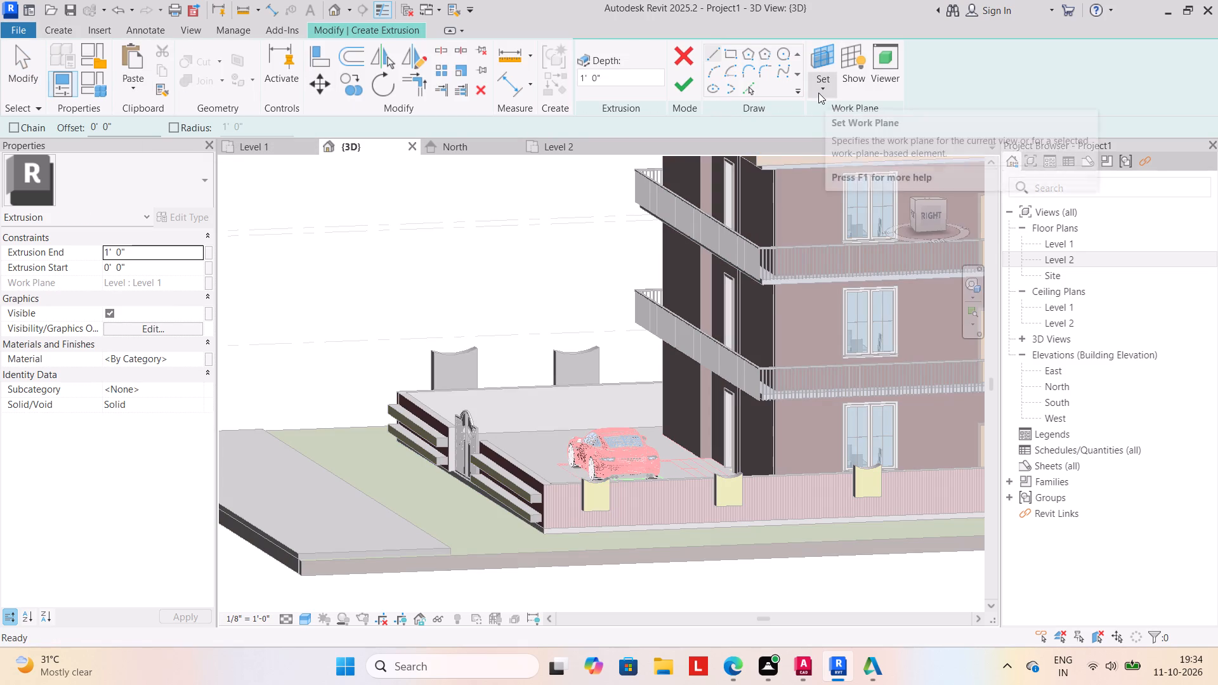
drag(818, 91, 820, 100)
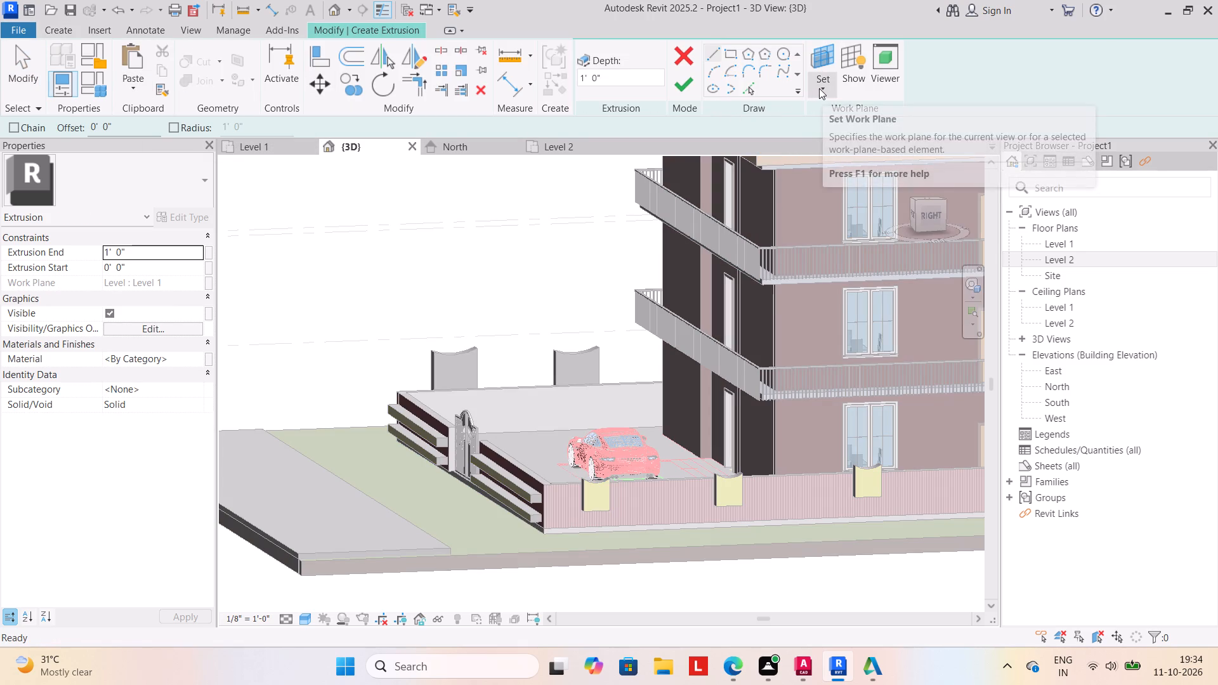
click(819, 88)
click(837, 149)
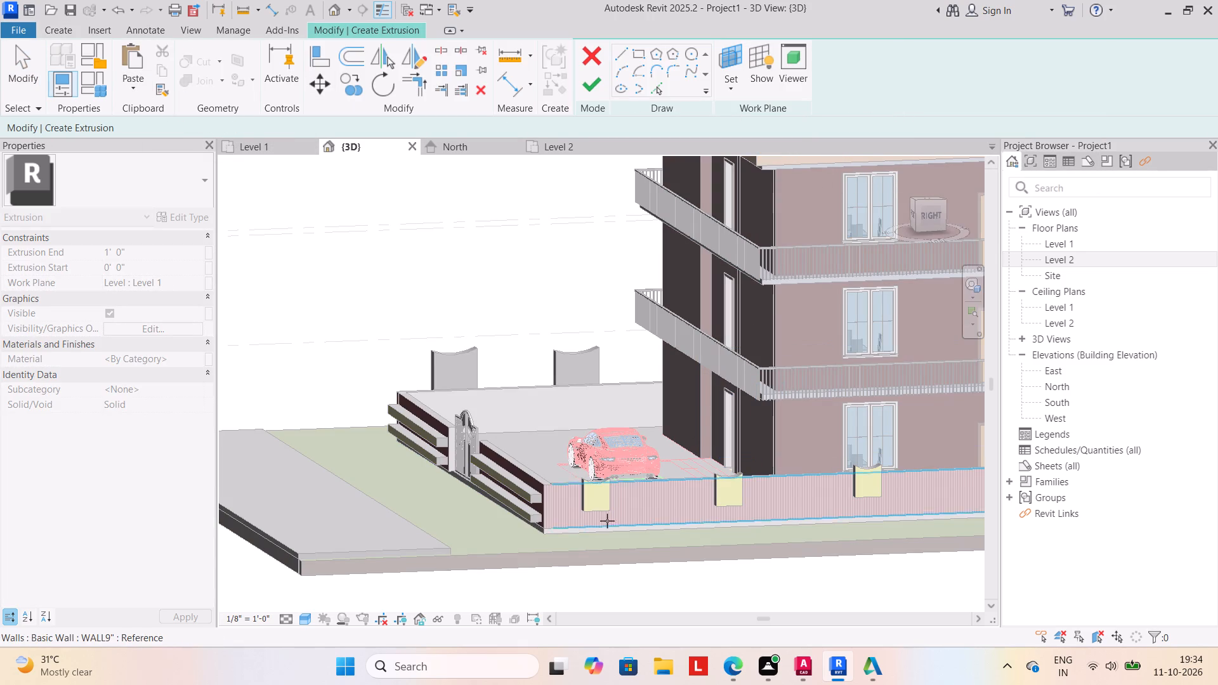
scroll(575, 533, up, 2)
click(575, 527)
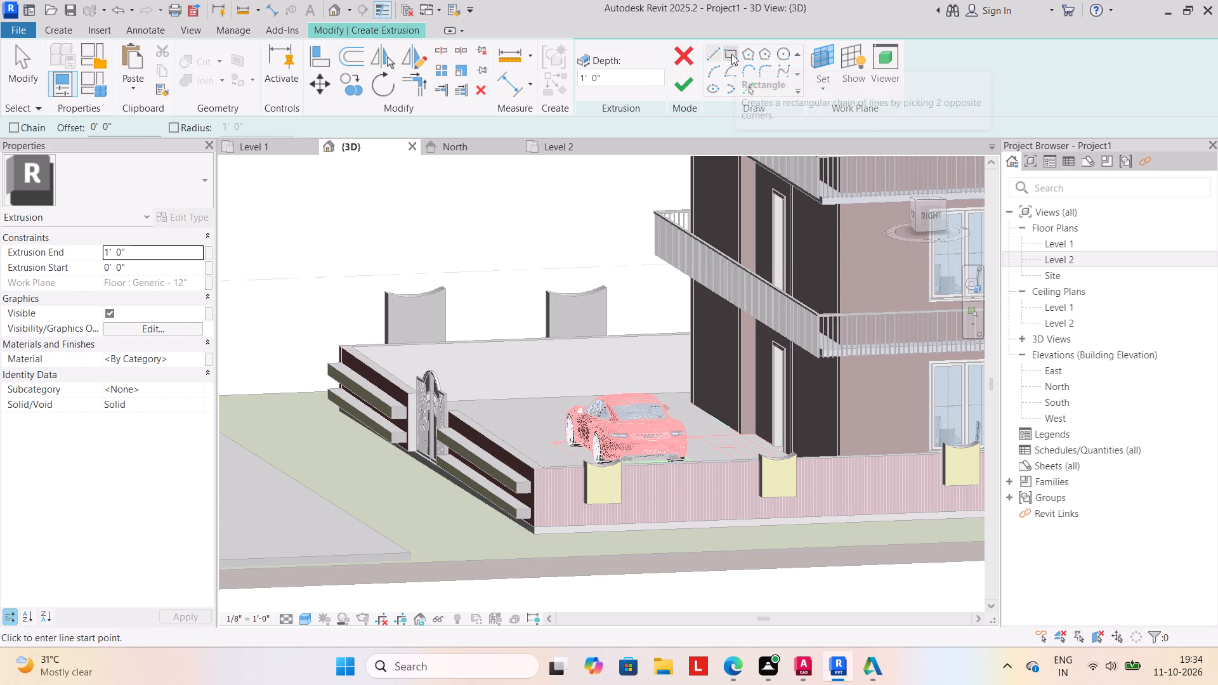
Sketch a triangular ramp profile about 4'-11" long from the floor's front corner edge, extrude it 1' 0", and finish the in-place model.
click(712, 53)
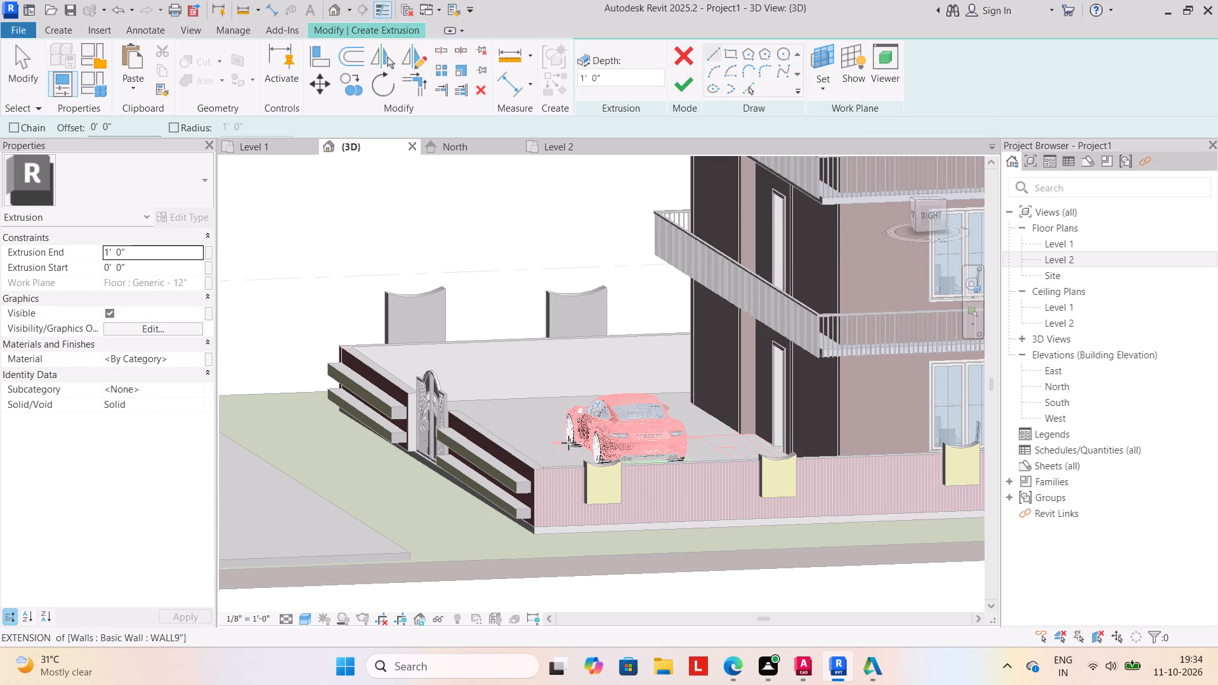
scroll(513, 546, up, 7)
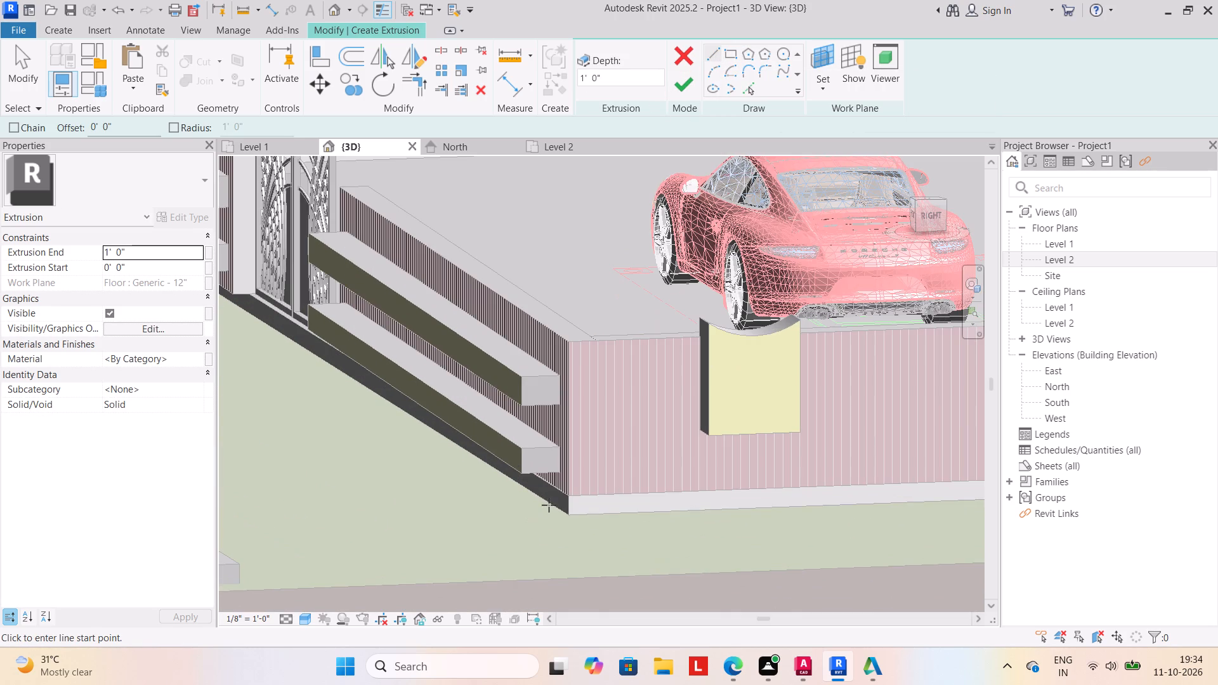
click(566, 493)
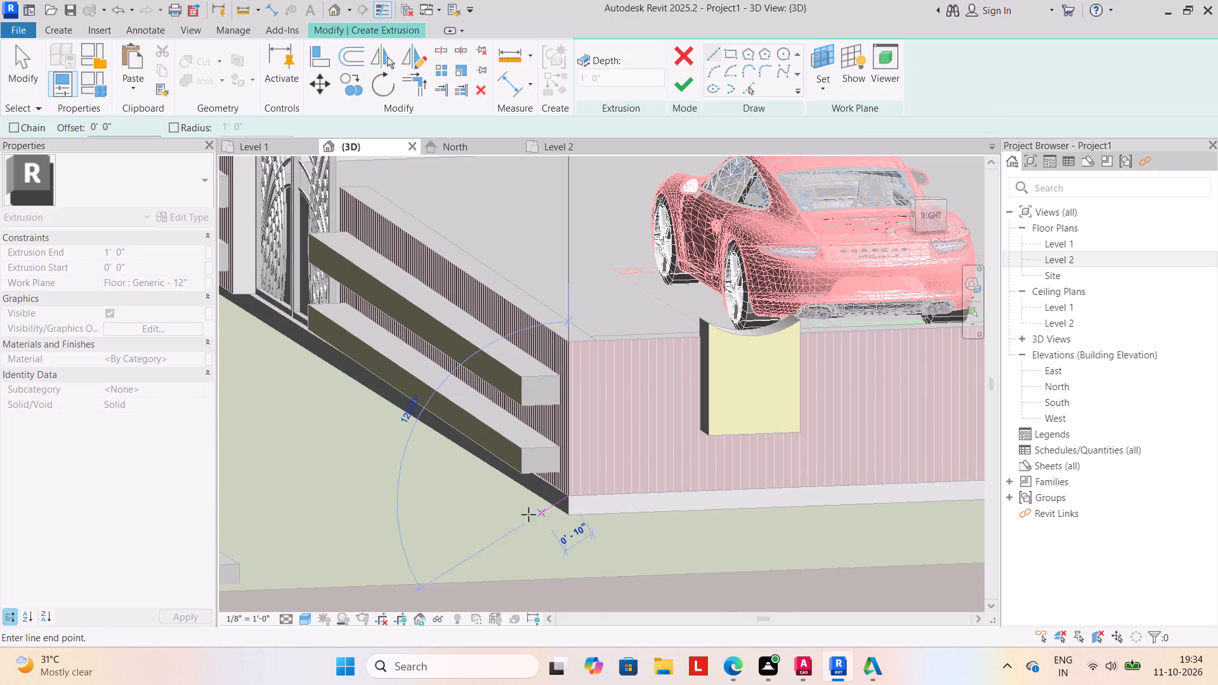
click(388, 547)
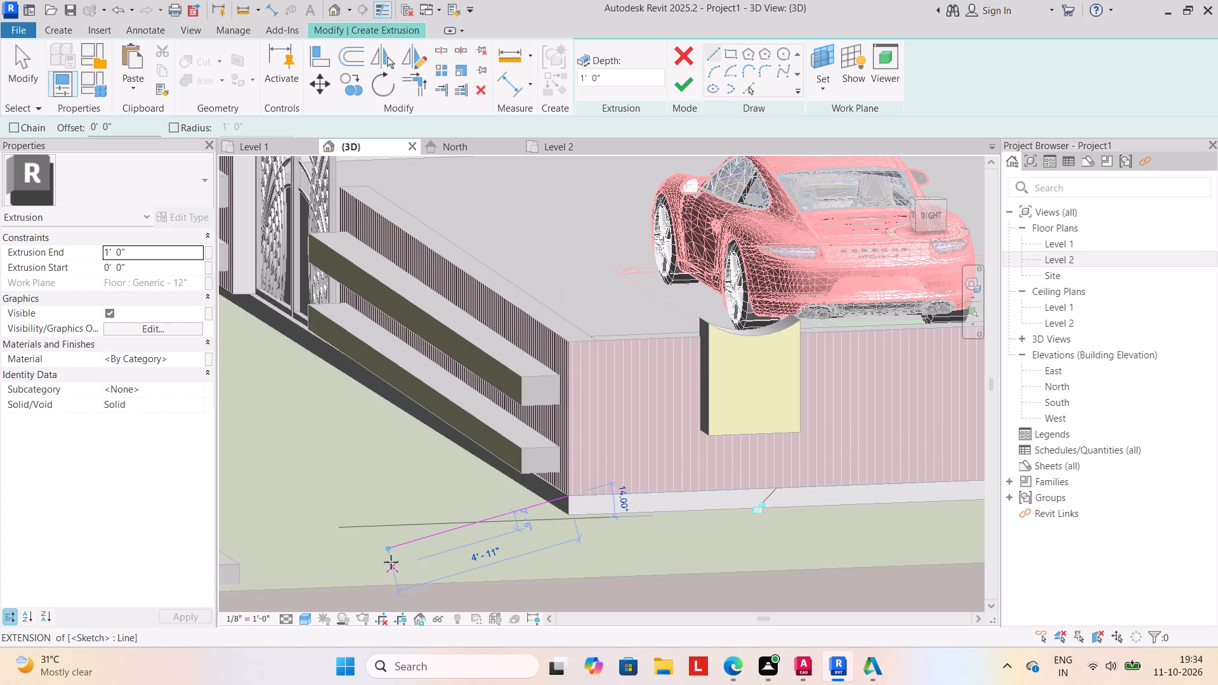
drag(392, 548, 403, 544)
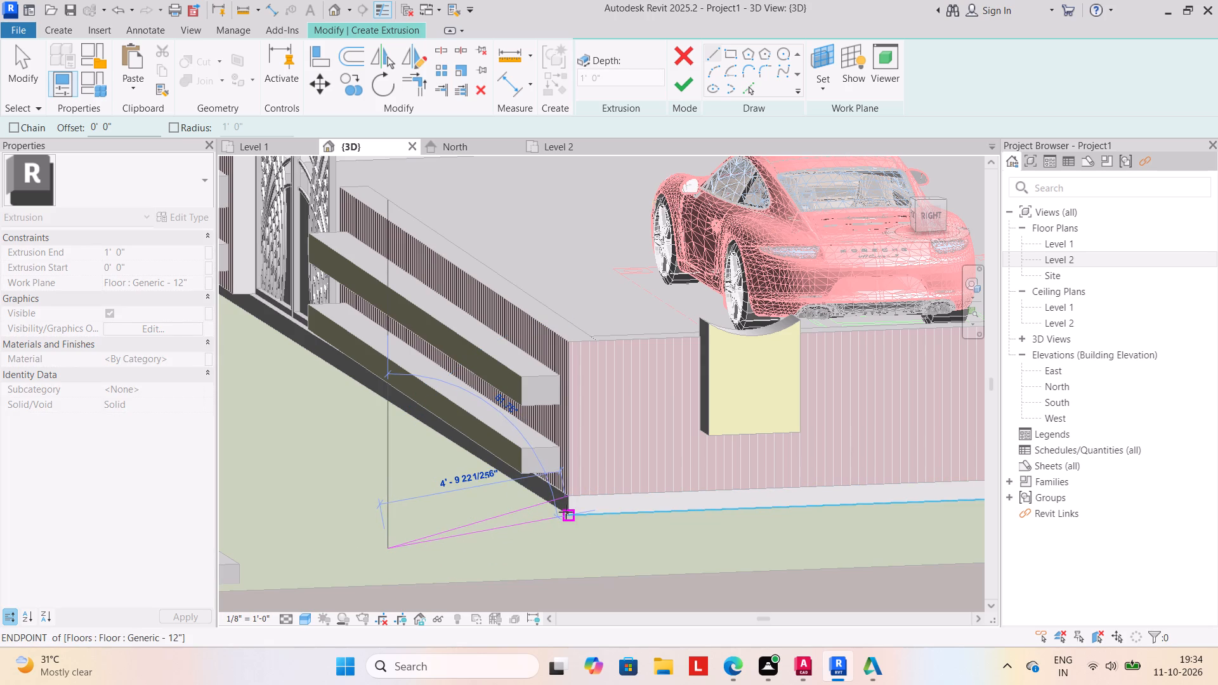
click(566, 512)
click(566, 495)
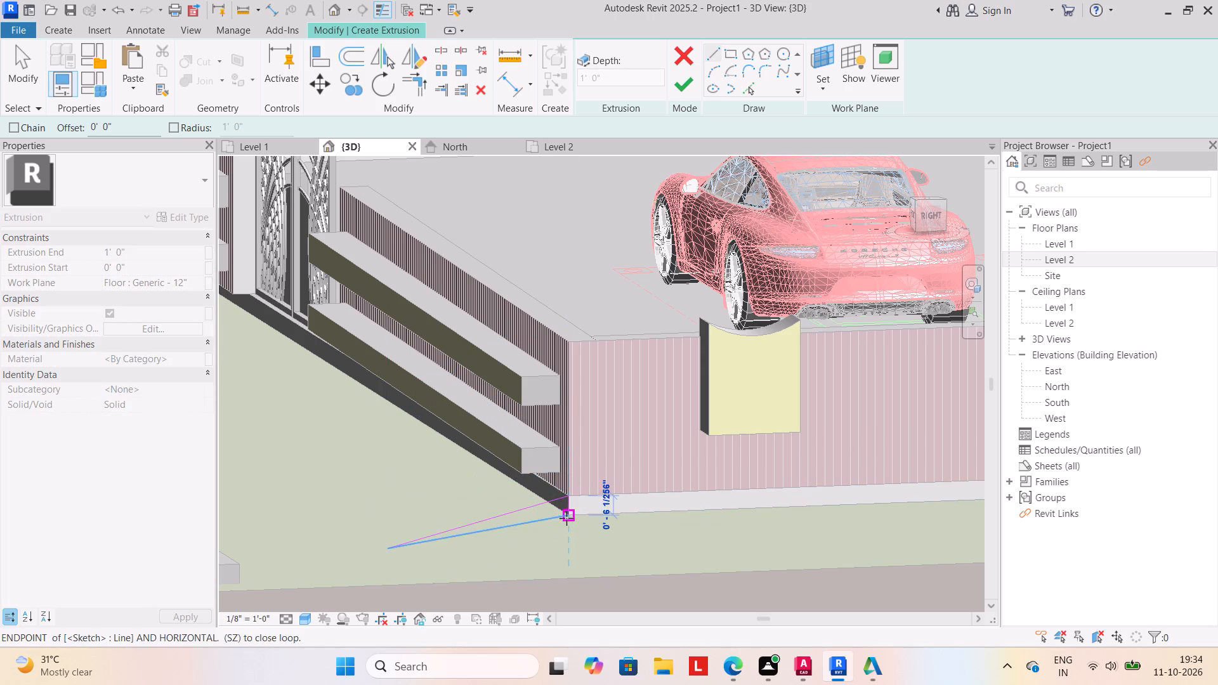
click(566, 518)
click(683, 88)
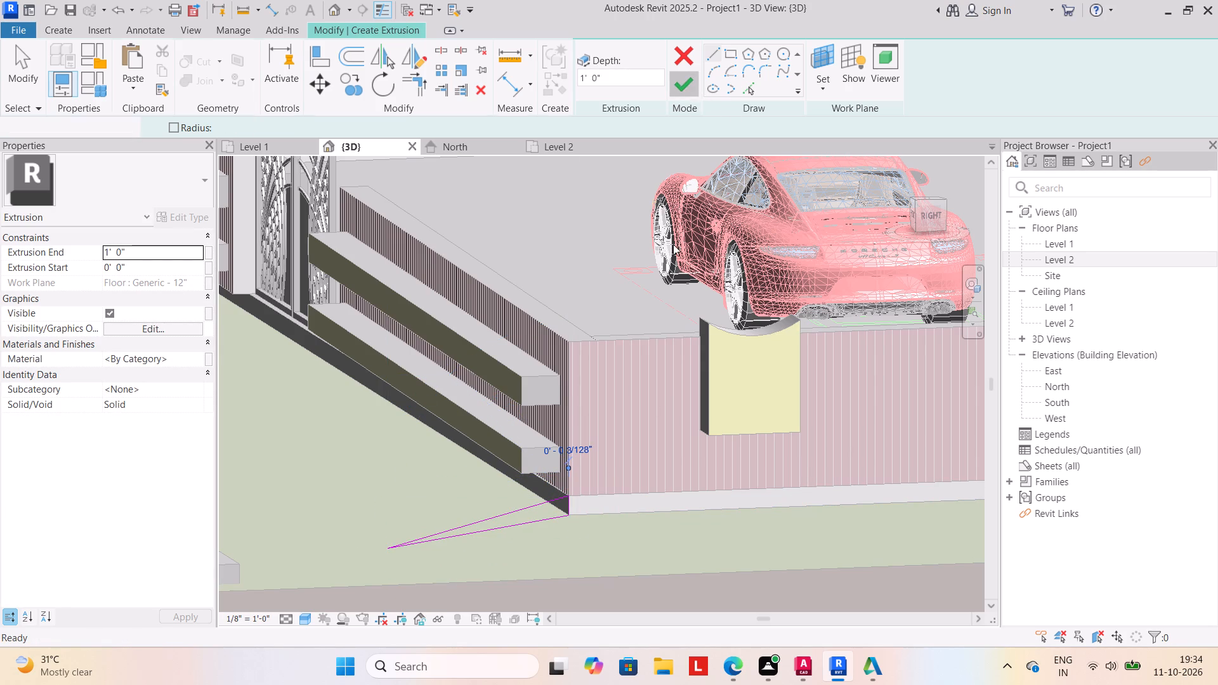
click(636, 519)
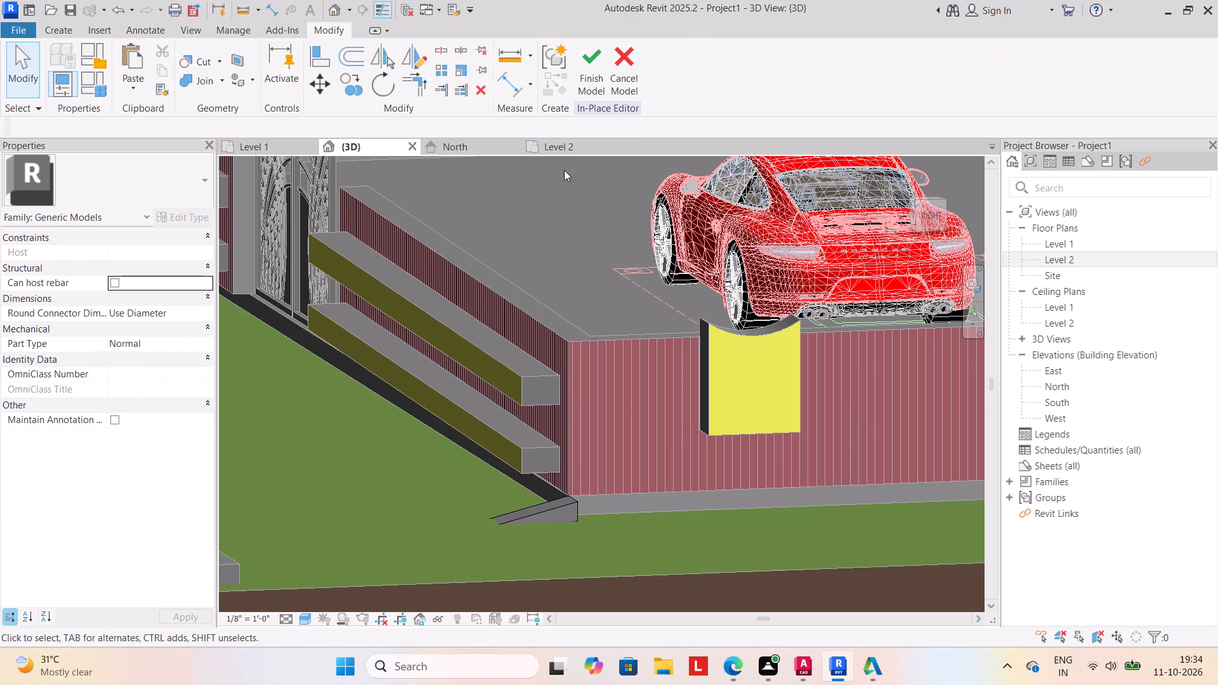
click(596, 86)
Examine the new ramp at the front wall corner and its position relative to the gate from the front.
scroll(625, 466, down, 2)
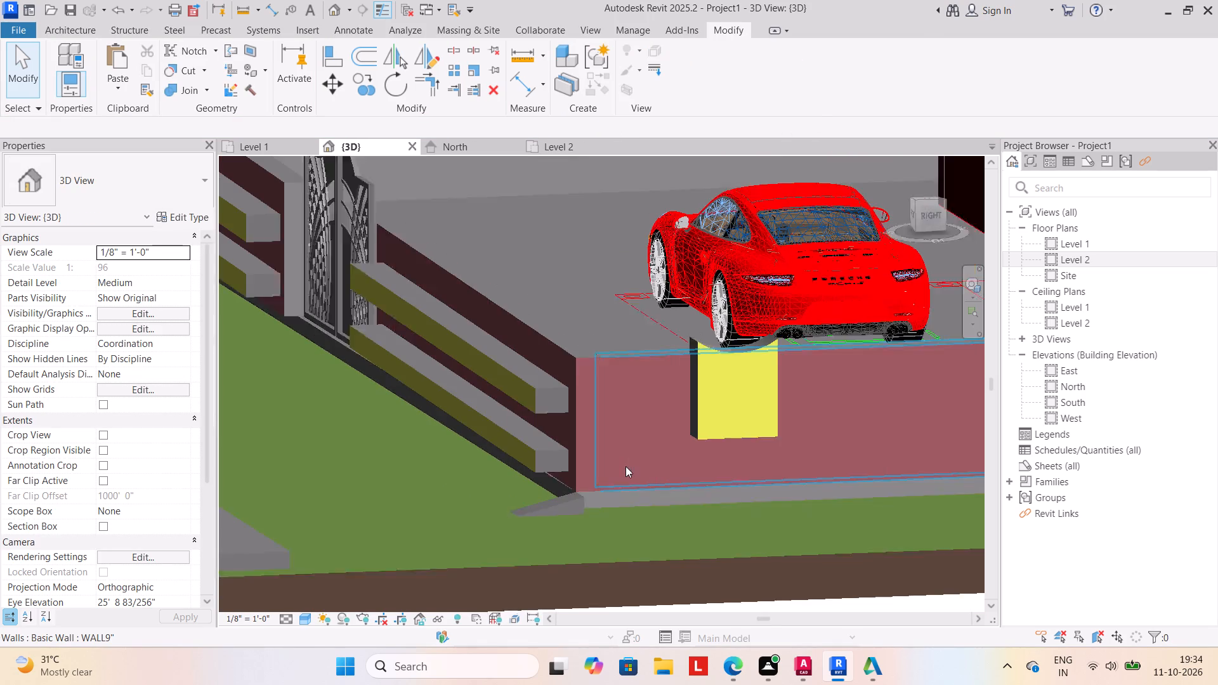
shift+middle_drag(584, 502, 689, 495)
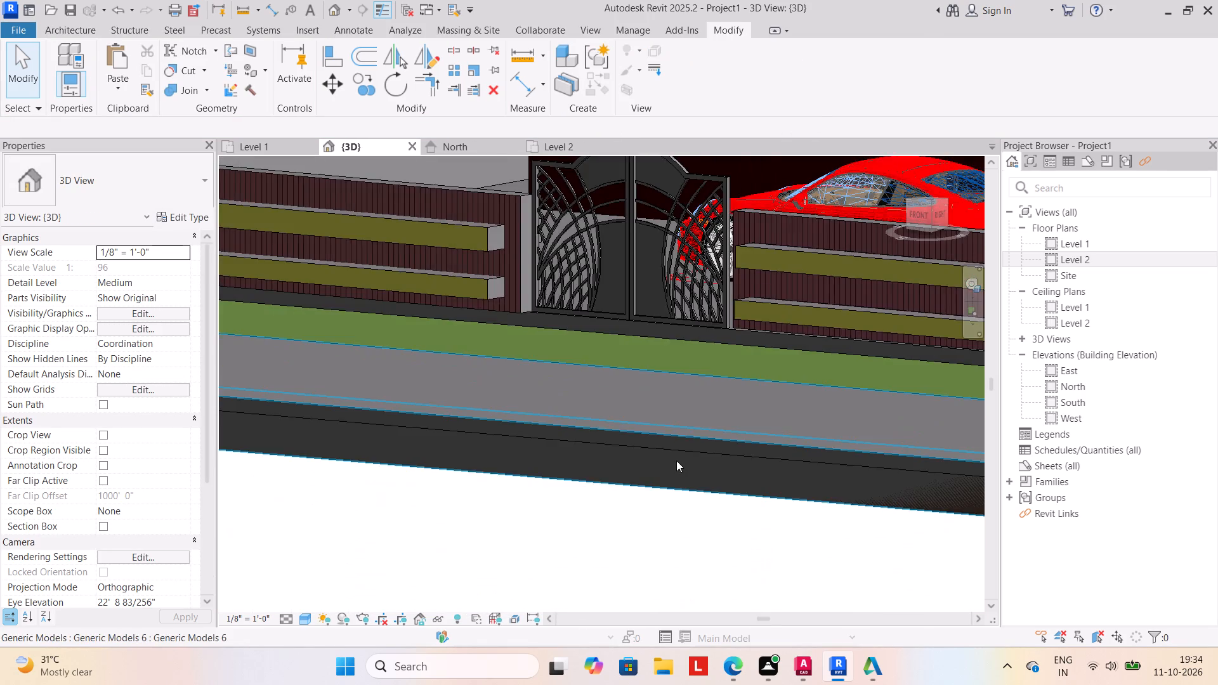
scroll(676, 460, down, 3)
middle_drag(600, 412, 343, 478)
shift+middle_drag(495, 512, 559, 536)
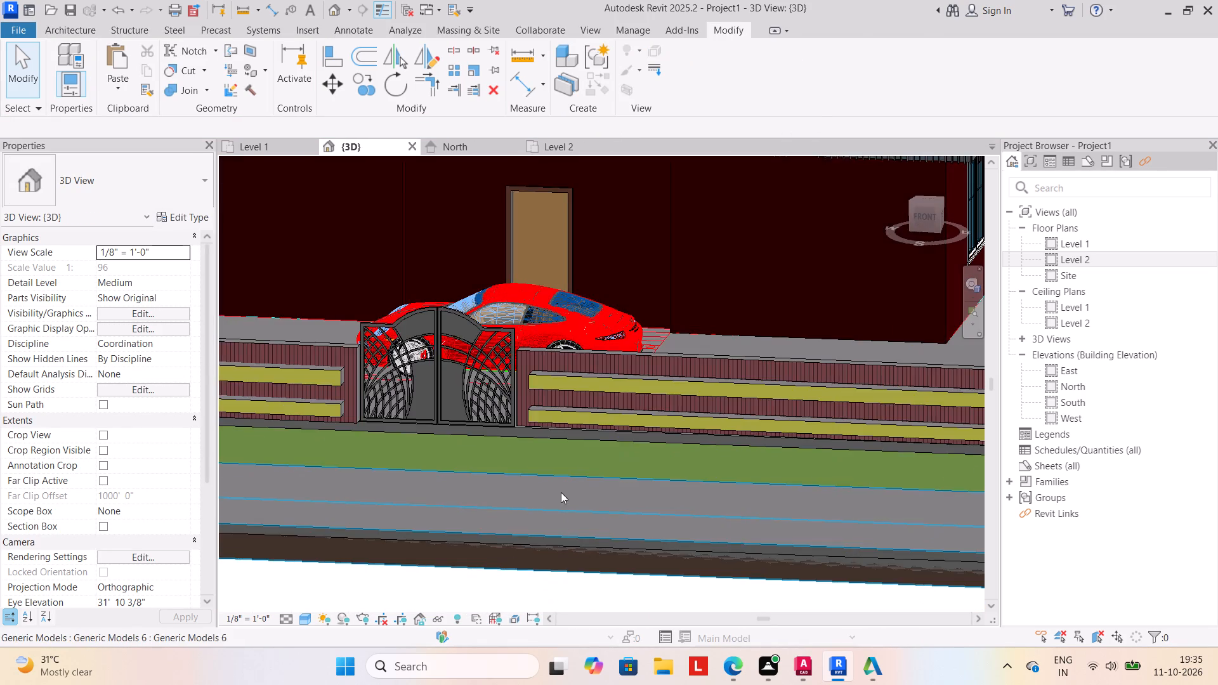
scroll(561, 492, down, 2)
middle_drag(552, 459, 326, 499)
shift+middle_drag(537, 543, 549, 544)
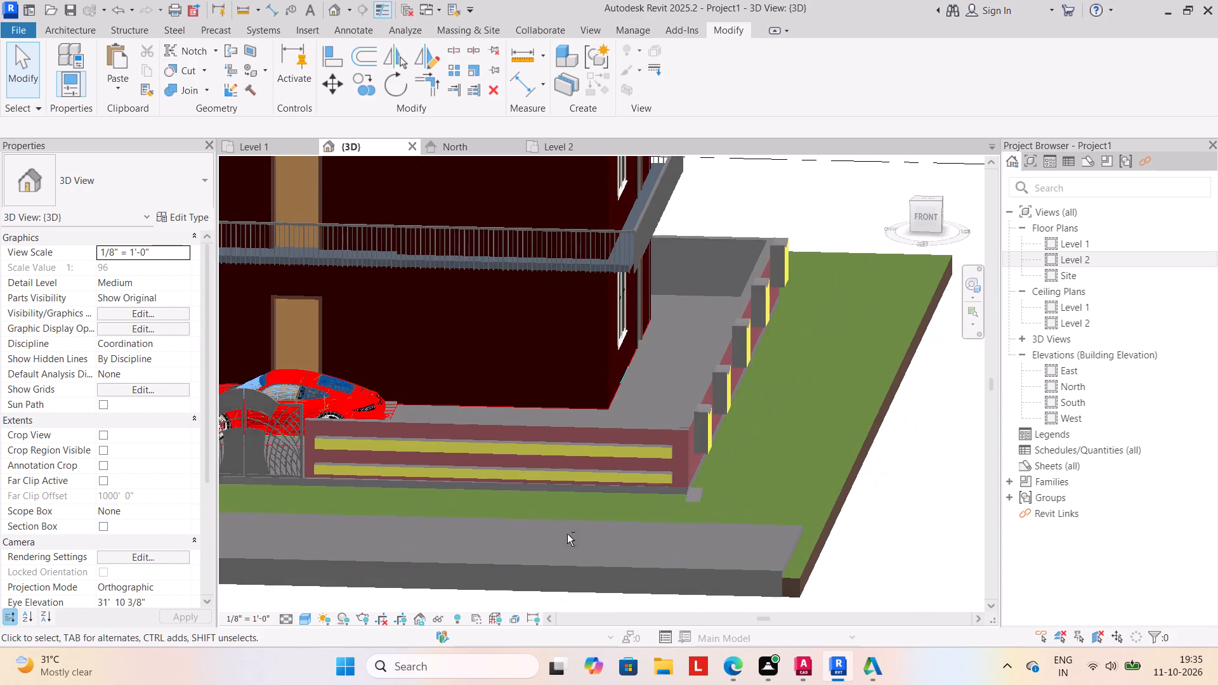
scroll(637, 487, up, 3)
middle_drag(646, 486, 702, 464)
scroll(702, 478, down, 1)
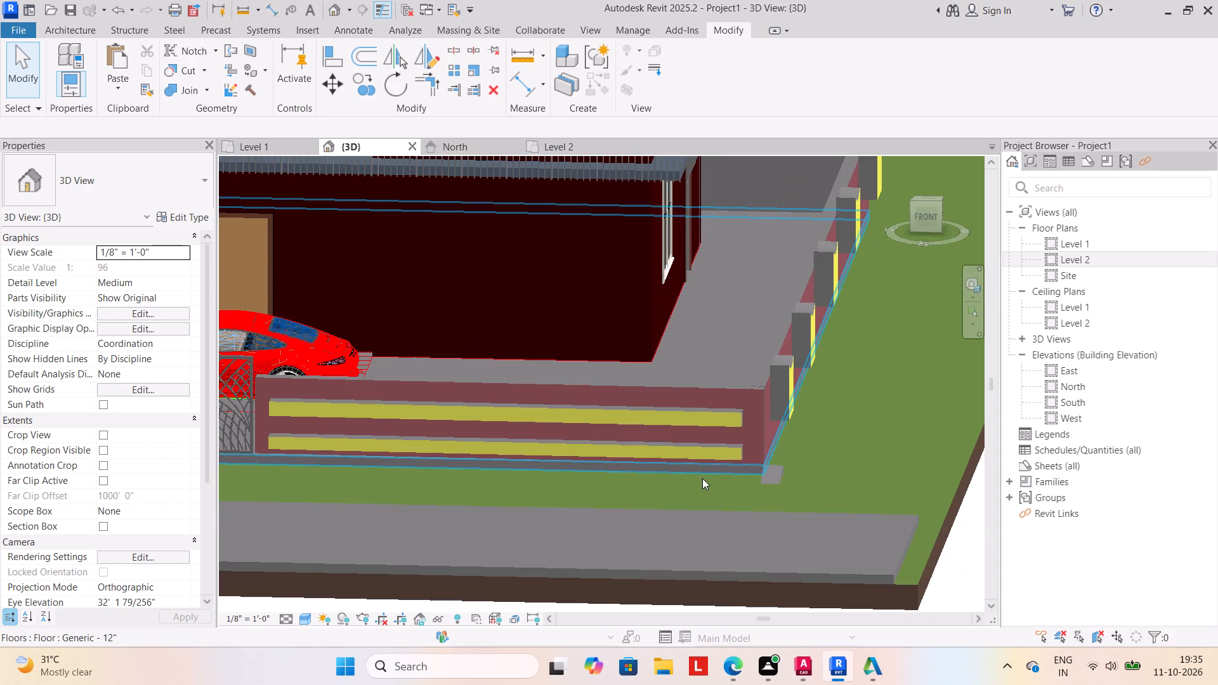
scroll(769, 483, down, 1)
middle_drag(769, 483, 785, 474)
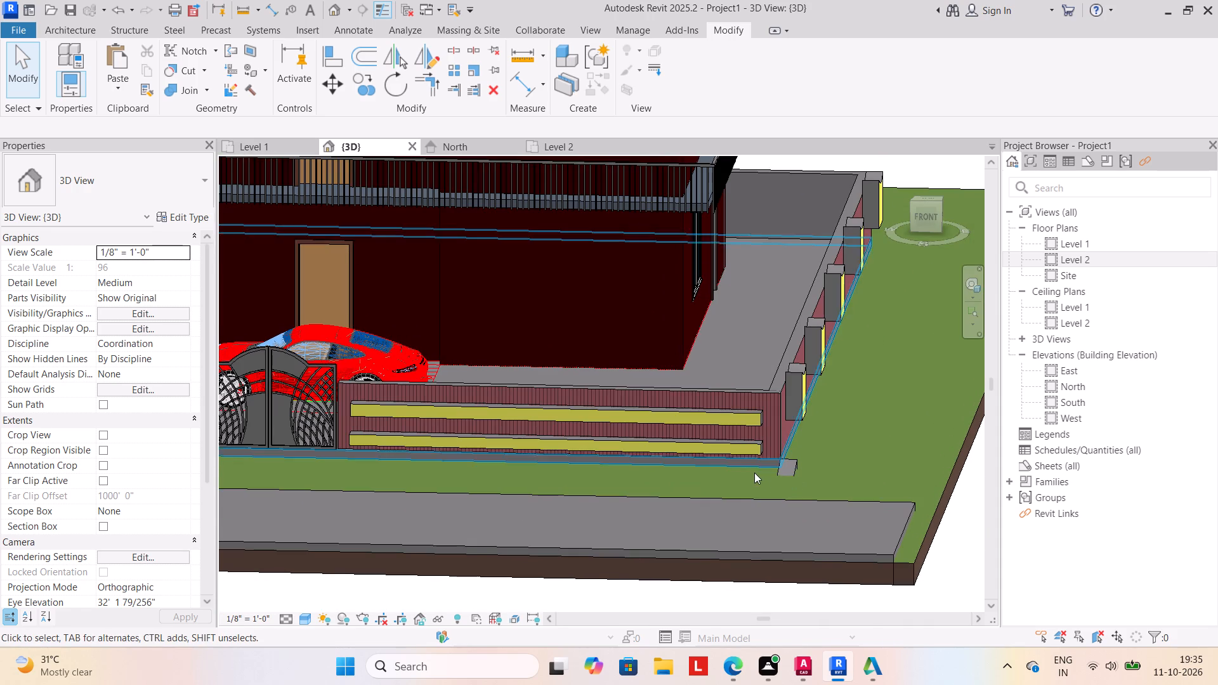
key(Escape)
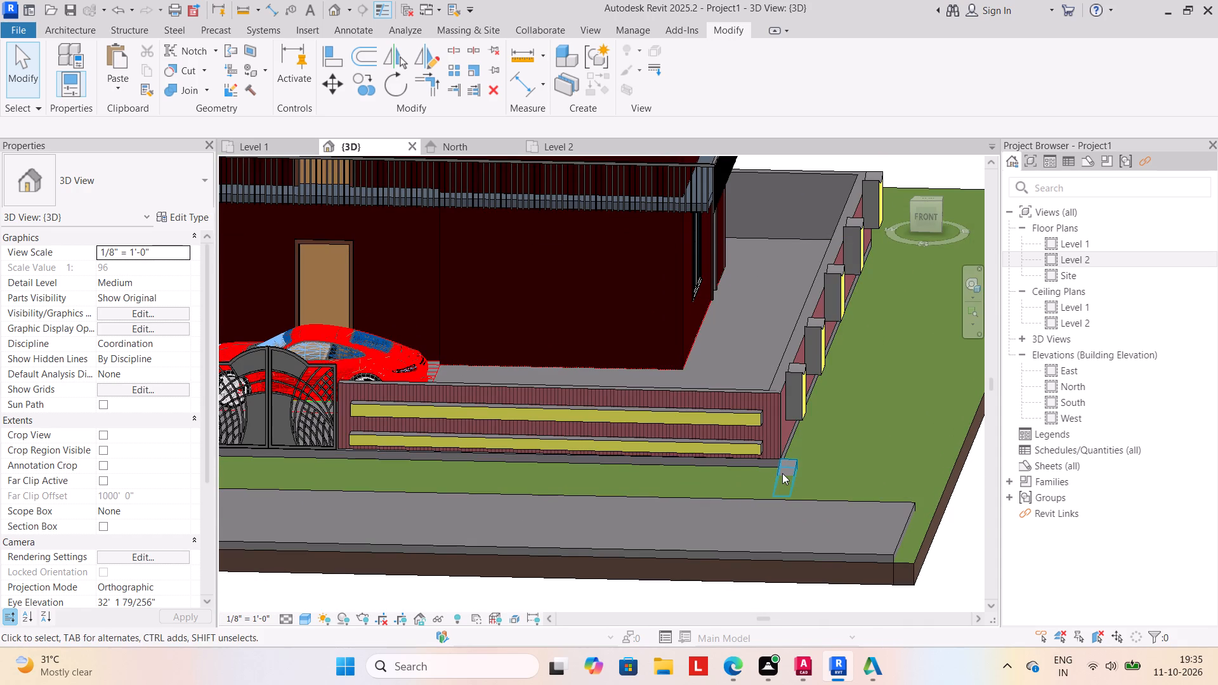
Stretch the ramp along the front wall past the gate, and pull its corner end back so it spans only the gate opening.
click(782, 473)
scroll(734, 480, up, 1)
middle_drag(736, 482, 771, 477)
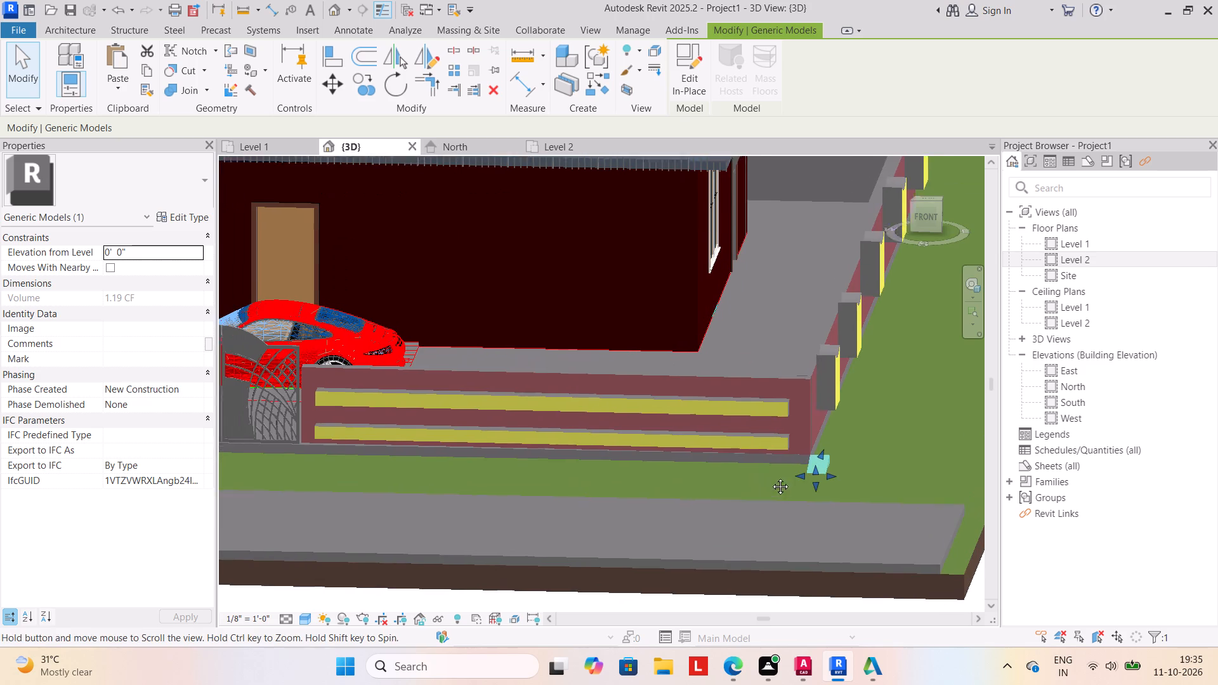
middle_drag(771, 477, 778, 472)
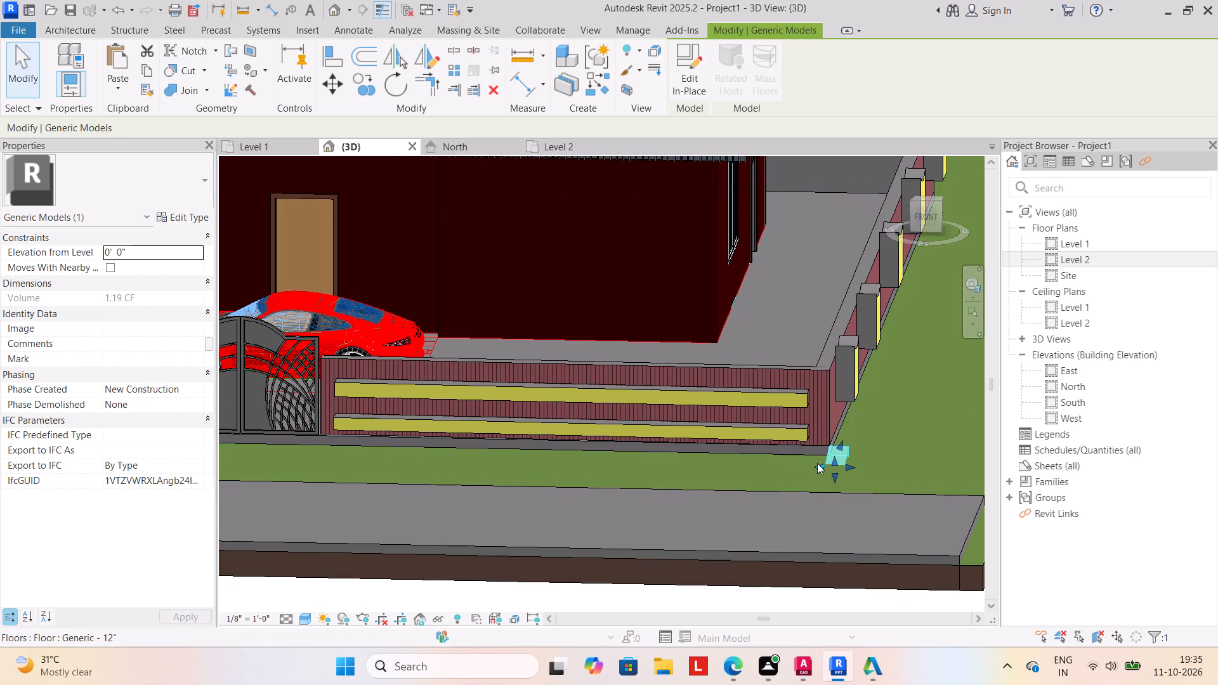
drag(817, 463, 339, 486)
scroll(487, 459, down, 1)
middle_drag(488, 459, 629, 455)
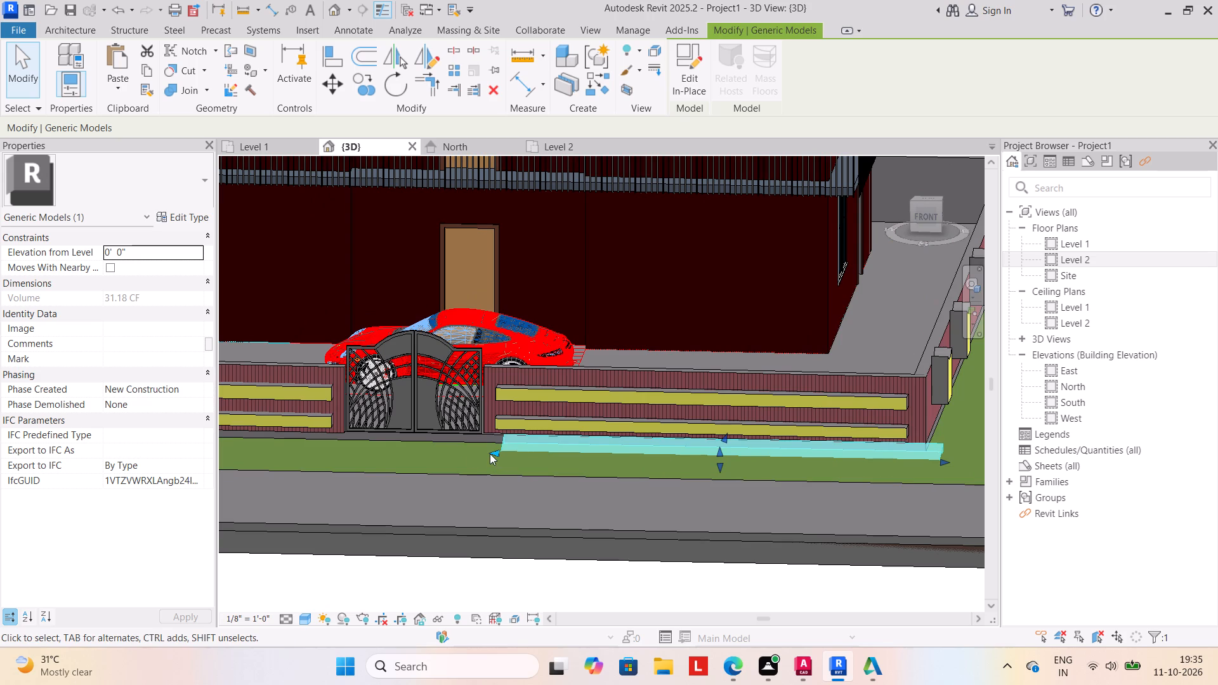
drag(490, 453, 339, 469)
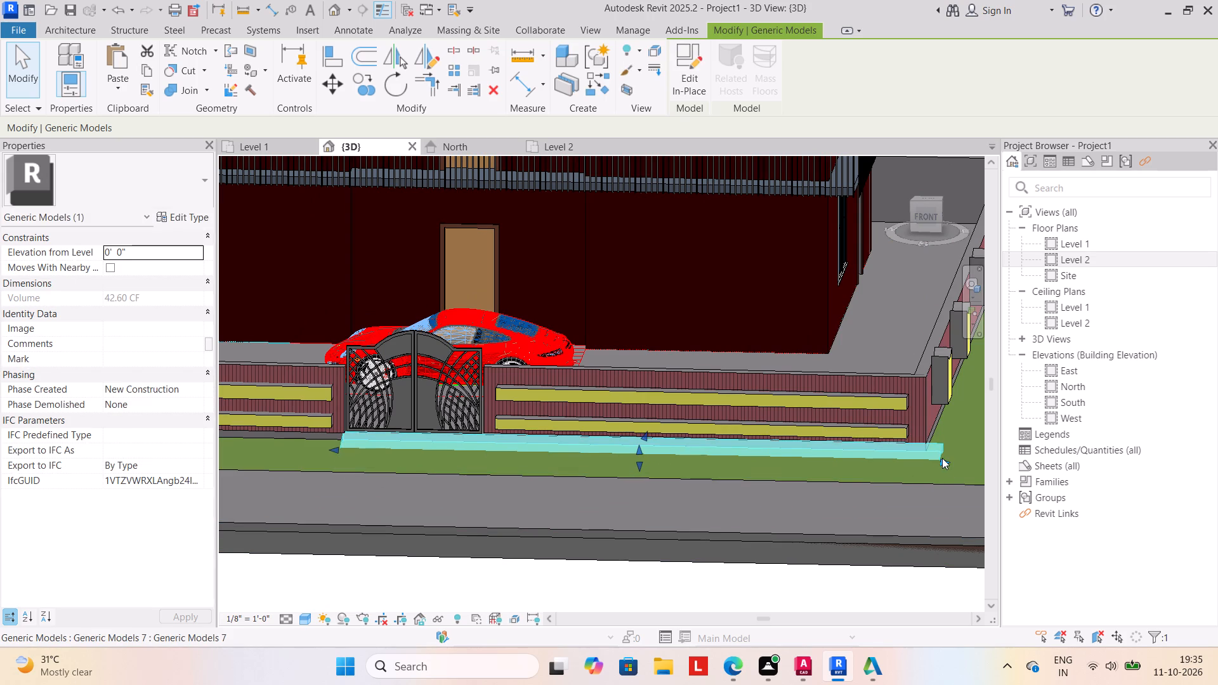
drag(942, 458, 487, 474)
click(572, 468)
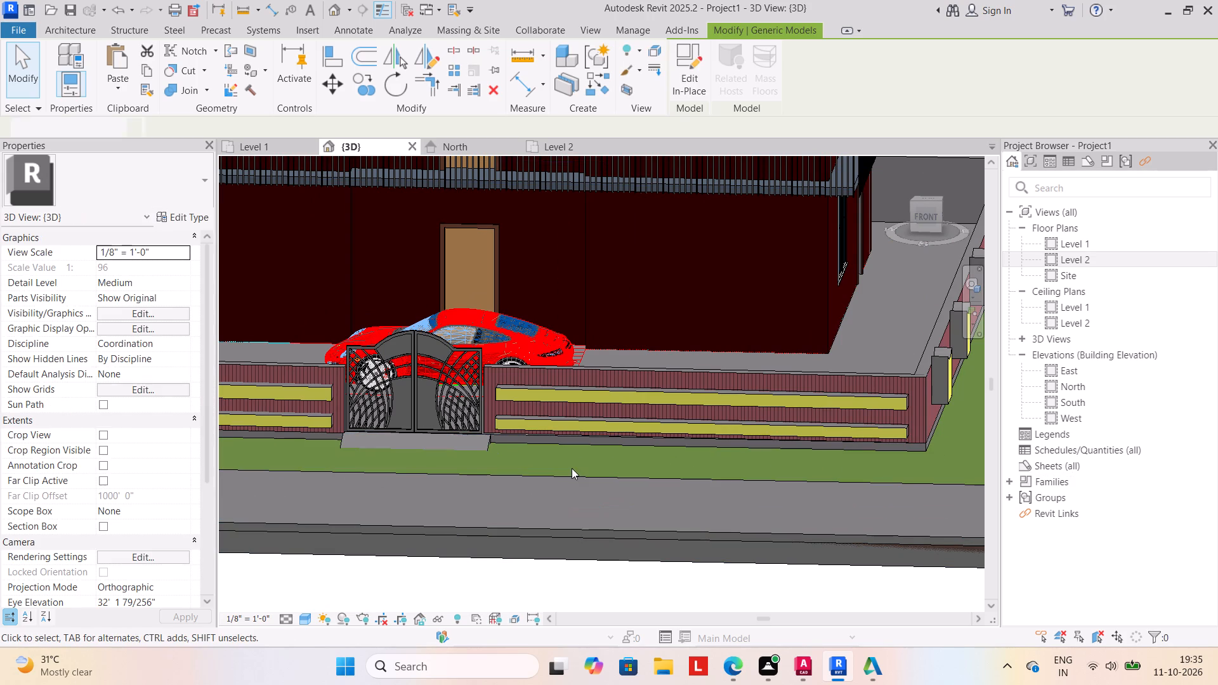
Extend the front road strip's end near the yellow-panelled side wall out to the grassland toposolid's edge.
scroll(536, 453, down, 2)
middle_drag(537, 467, 577, 466)
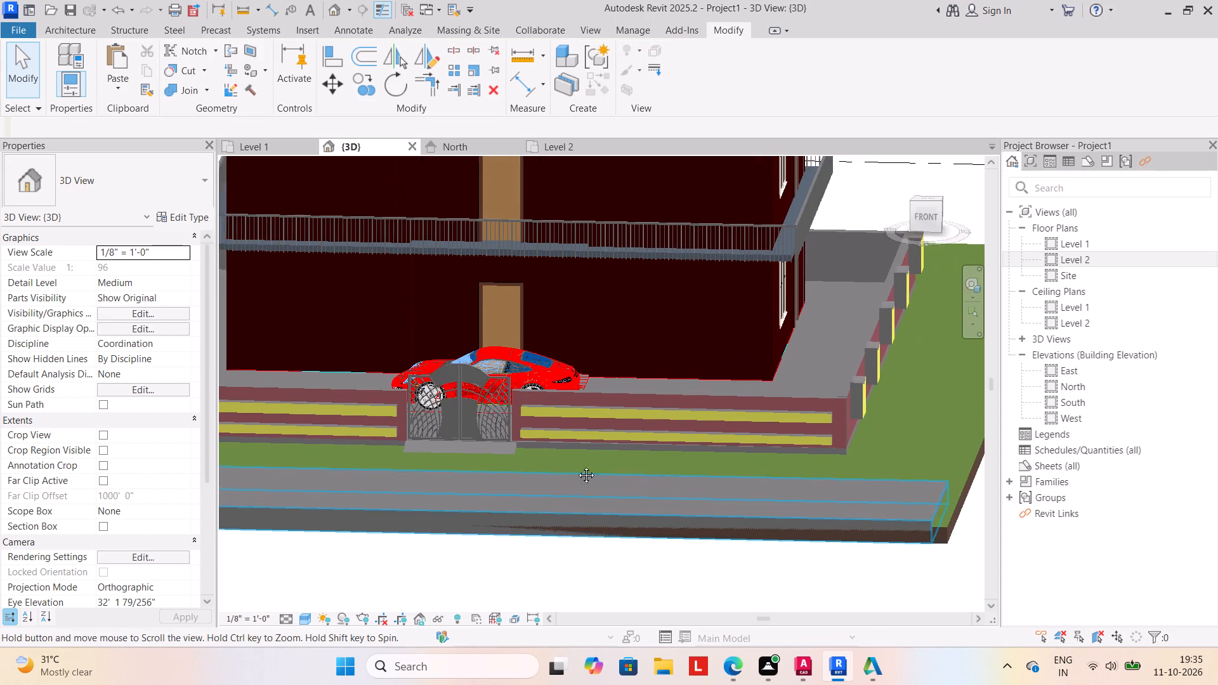
middle_drag(577, 466, 623, 453)
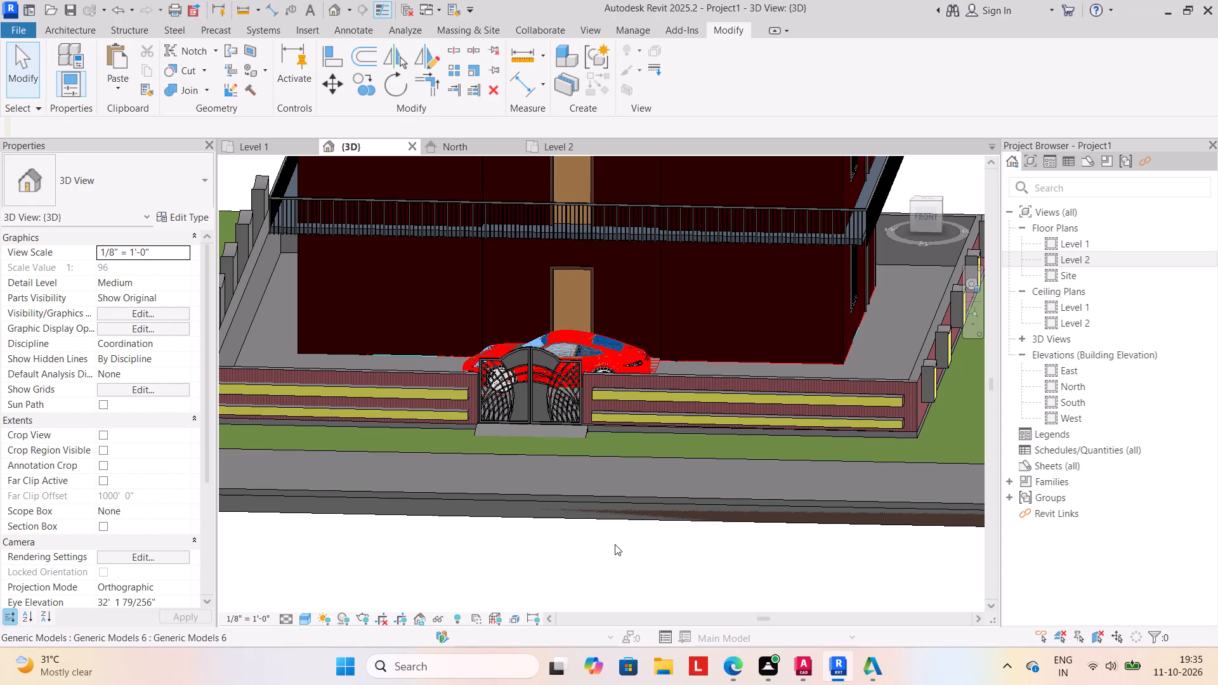
scroll(615, 544, down, 1)
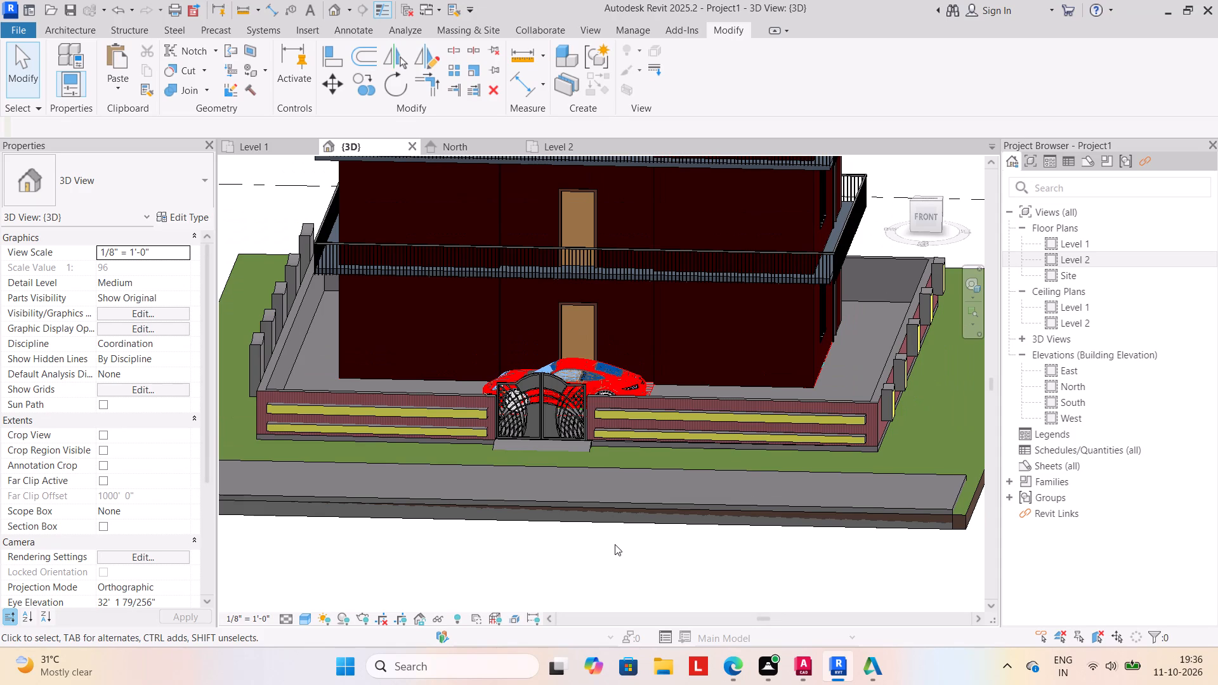
scroll(615, 544, down, 2)
middle_drag(615, 544, 582, 502)
scroll(853, 457, up, 3)
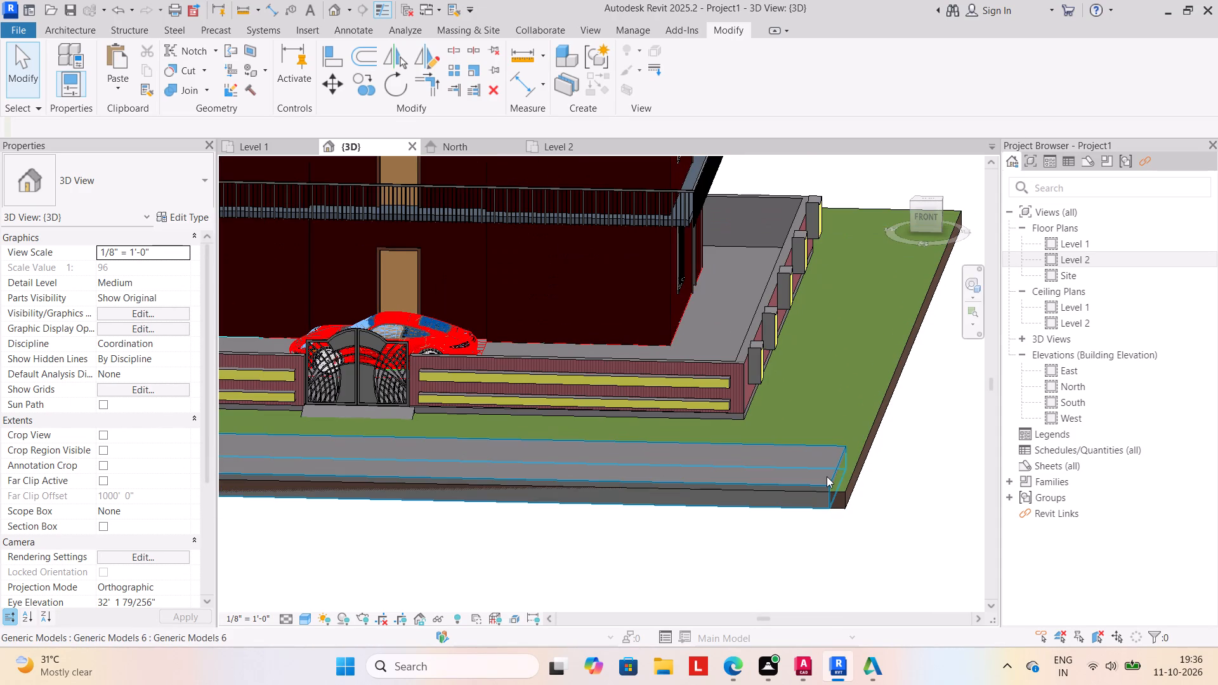
click(827, 476)
drag(842, 476, 846, 475)
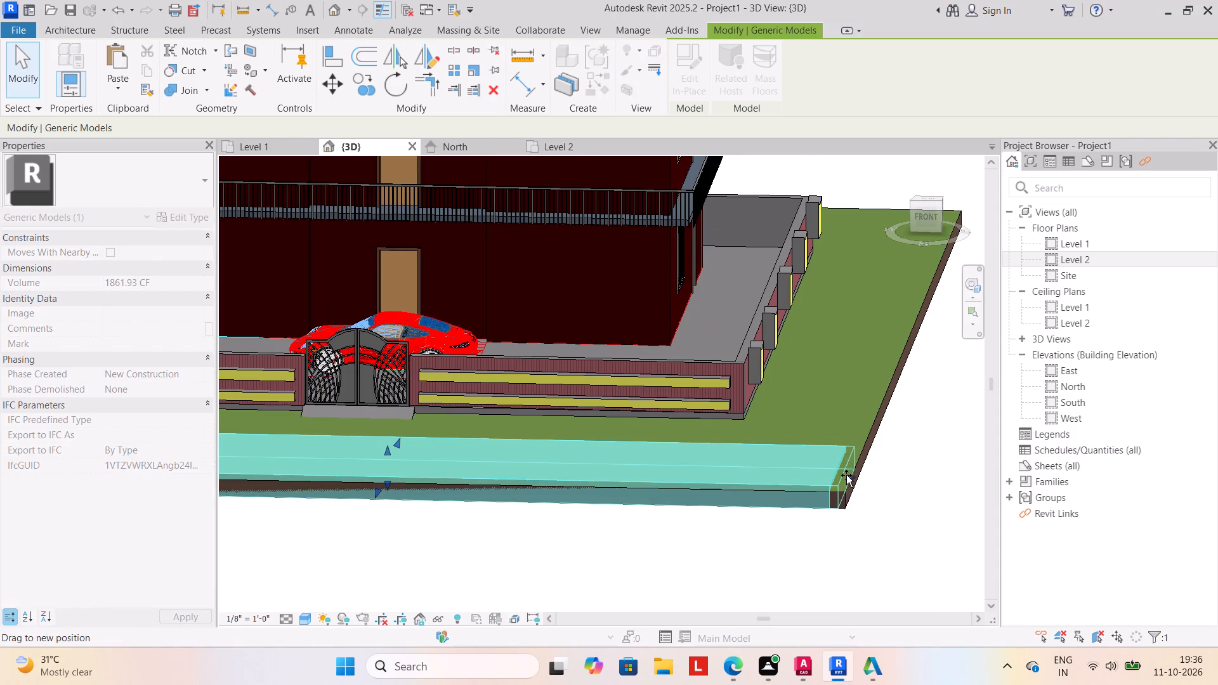
drag(846, 475, 848, 475)
click(839, 523)
Examine the whole house and site from the front and an angled view, including the gate ramp and road strip.
scroll(803, 535, down, 4)
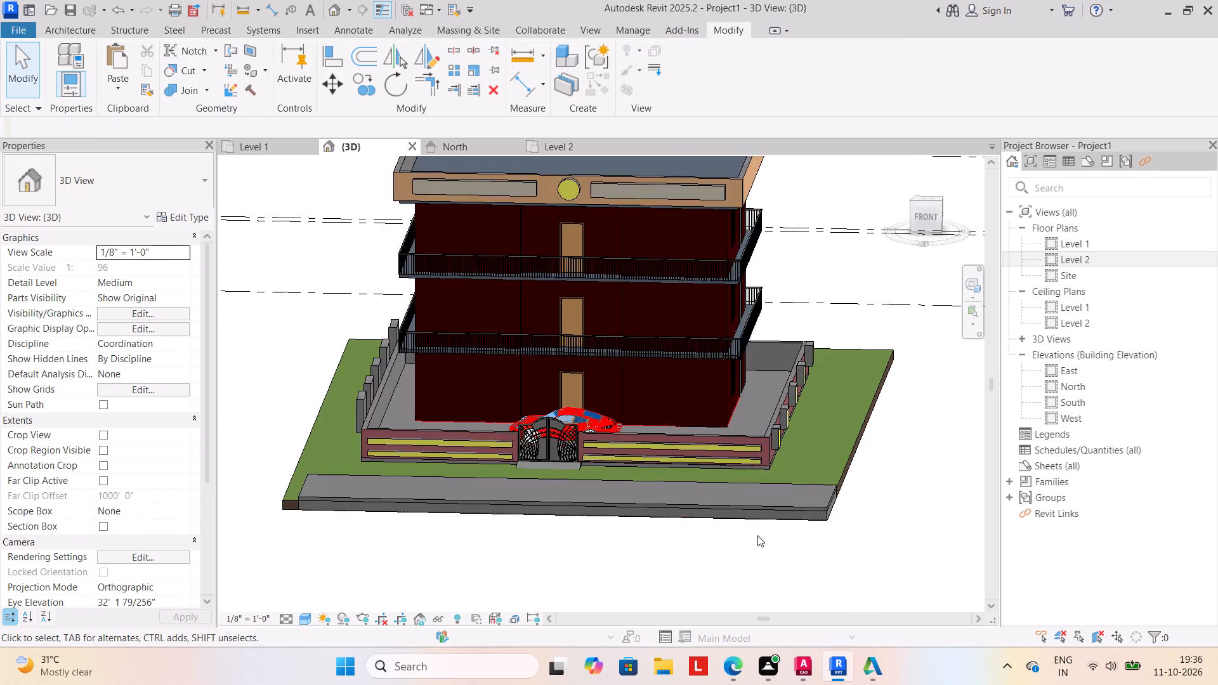
middle_drag(757, 535, 815, 503)
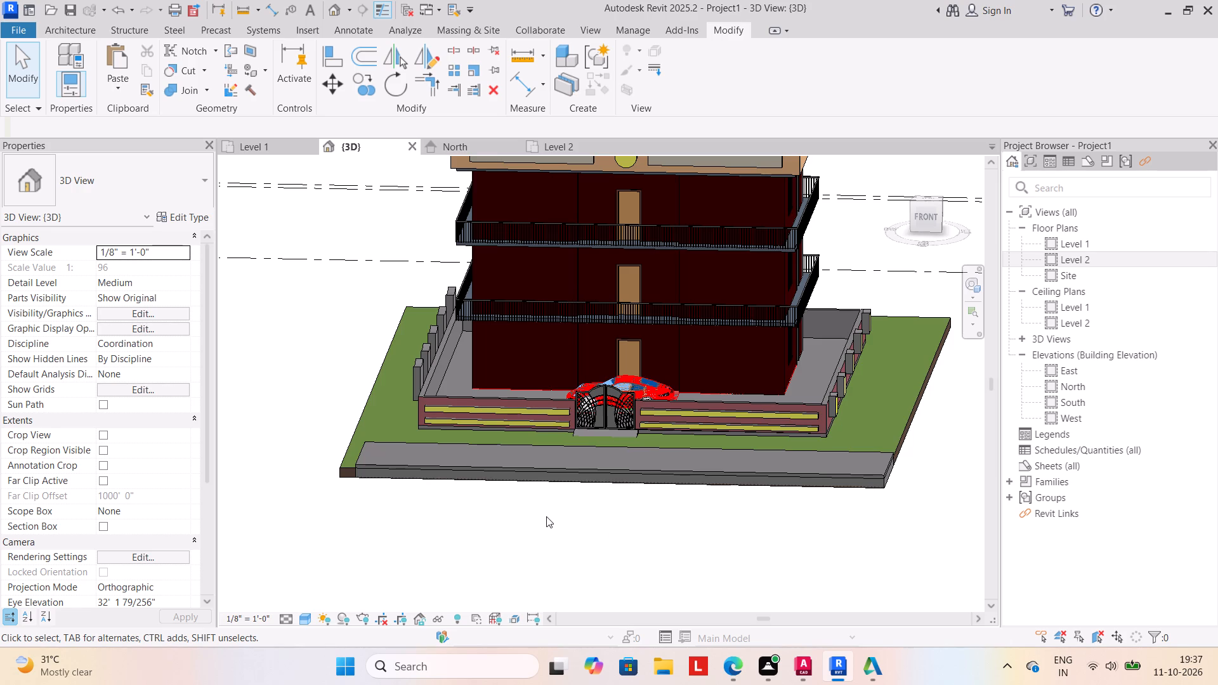
middle_drag(532, 509, 554, 504)
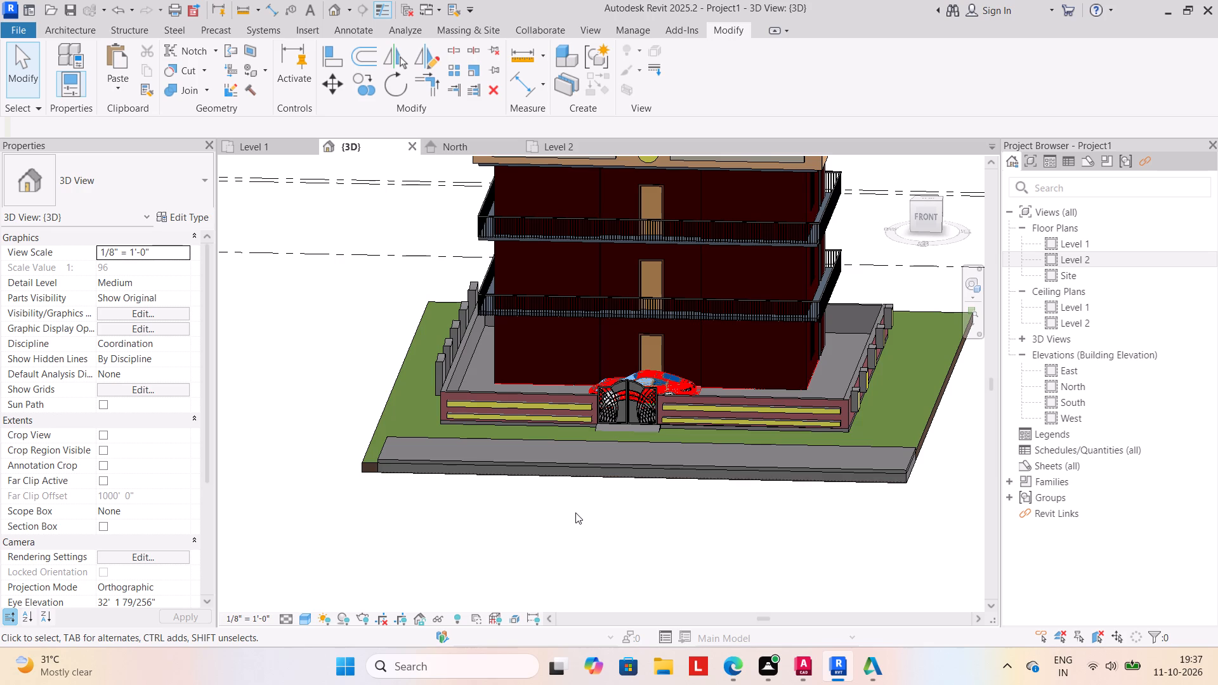
scroll(575, 512, down, 2)
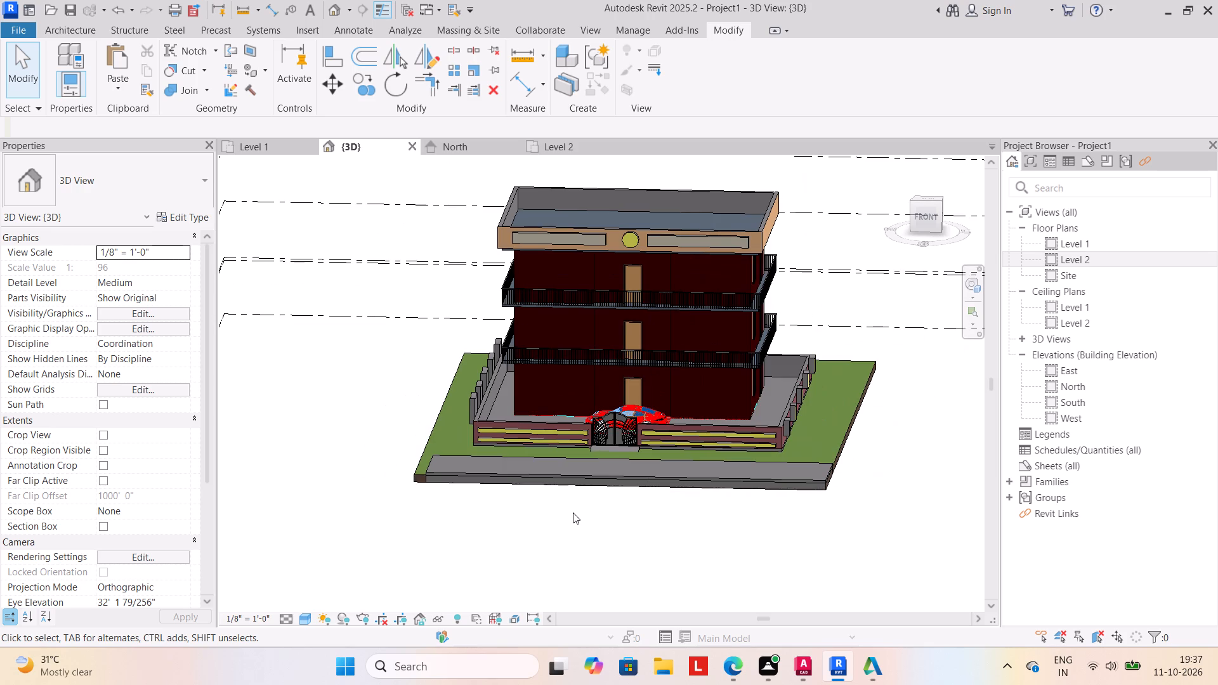
shift+middle_drag(577, 511, 585, 481)
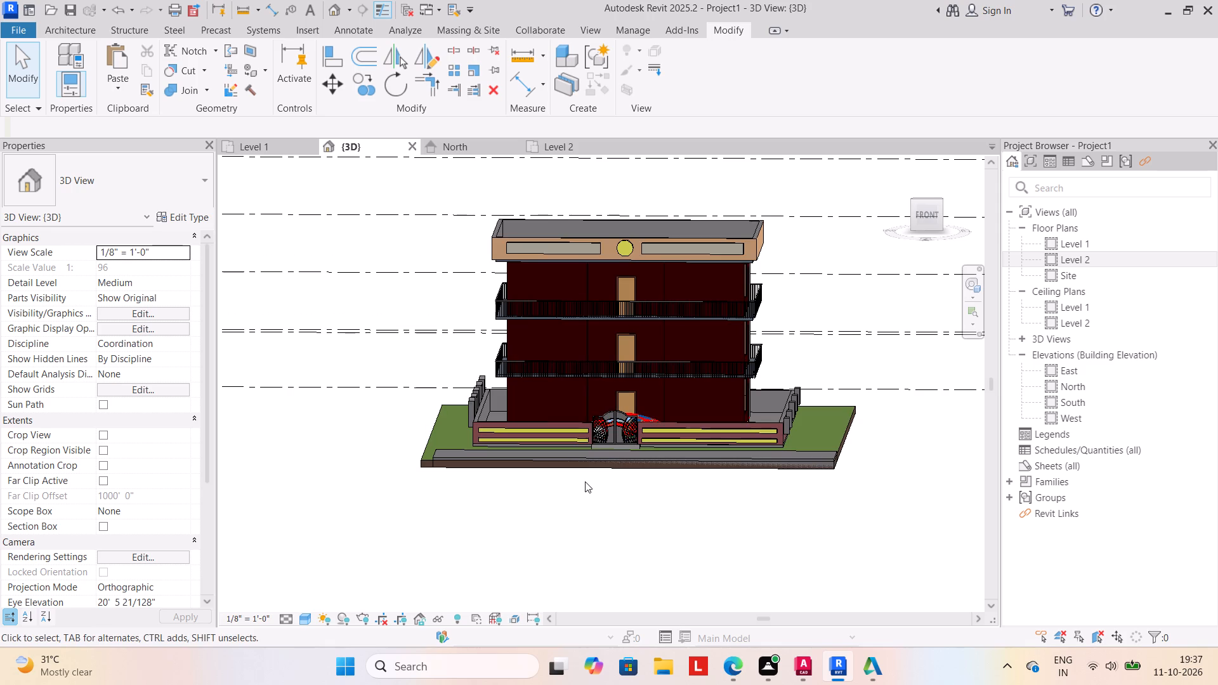
shift+middle_drag(582, 484, 631, 528)
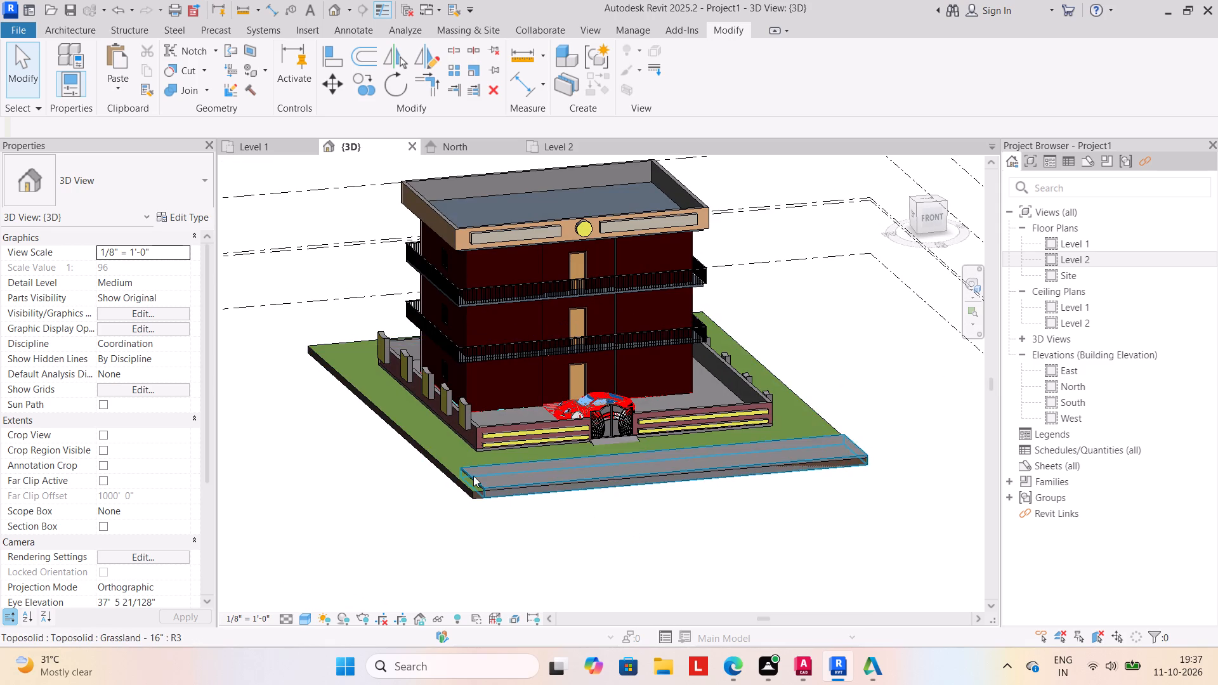
Stretch the front road strip's left end, as seen from the front, out to the grassland toposolid's side edge.
scroll(473, 474, up, 3)
click(476, 485)
drag(464, 484, 457, 485)
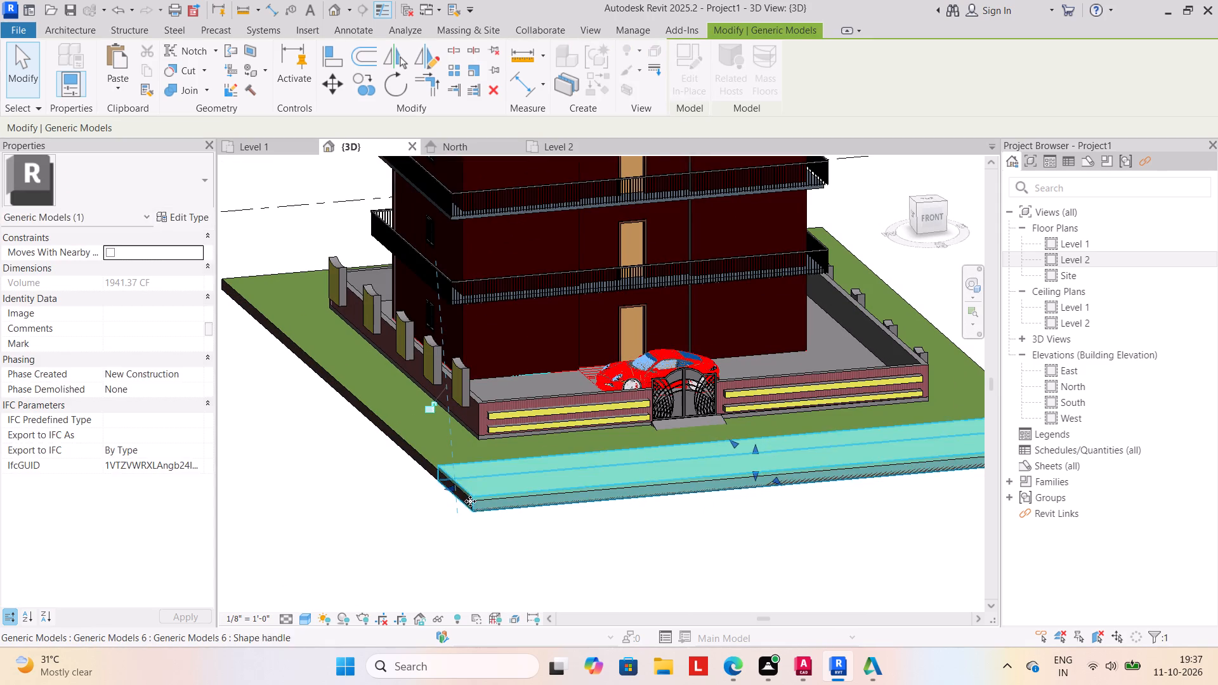
click(492, 523)
Examine the road strip, gate ramp and whole house from the front, from below and from a raised angle.
middle_drag(585, 550, 512, 540)
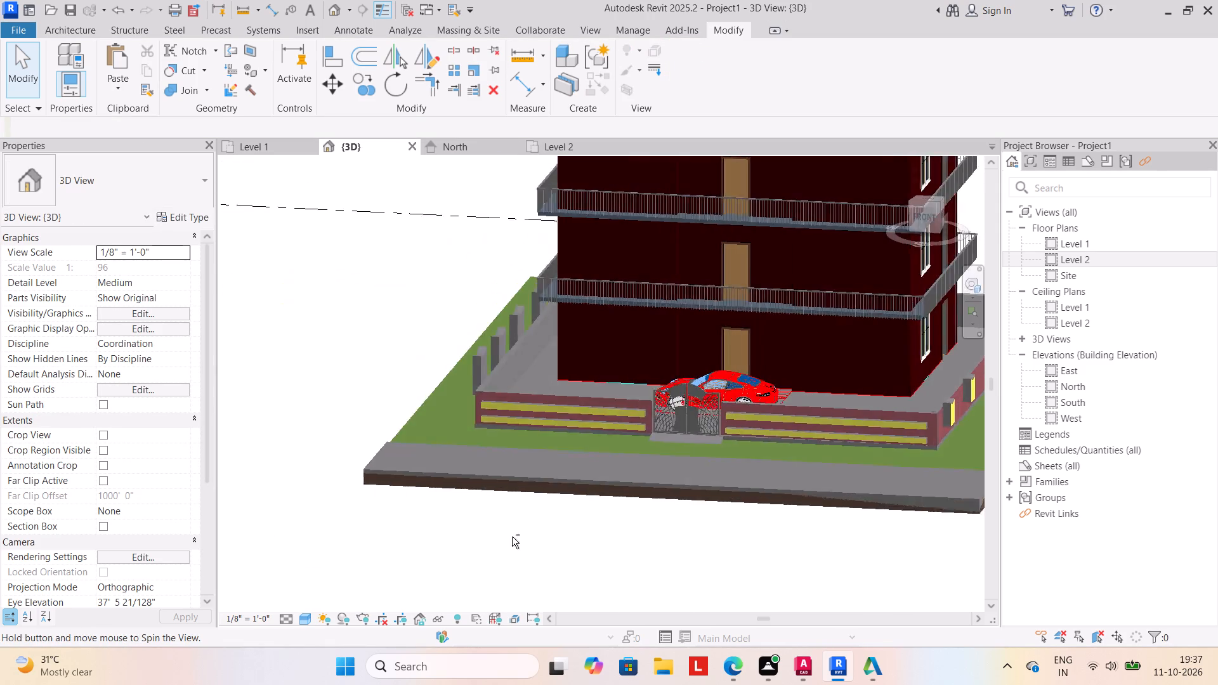
scroll(517, 531, down, 1)
middle_drag(518, 530, 495, 558)
shift+middle_drag(542, 557, 546, 545)
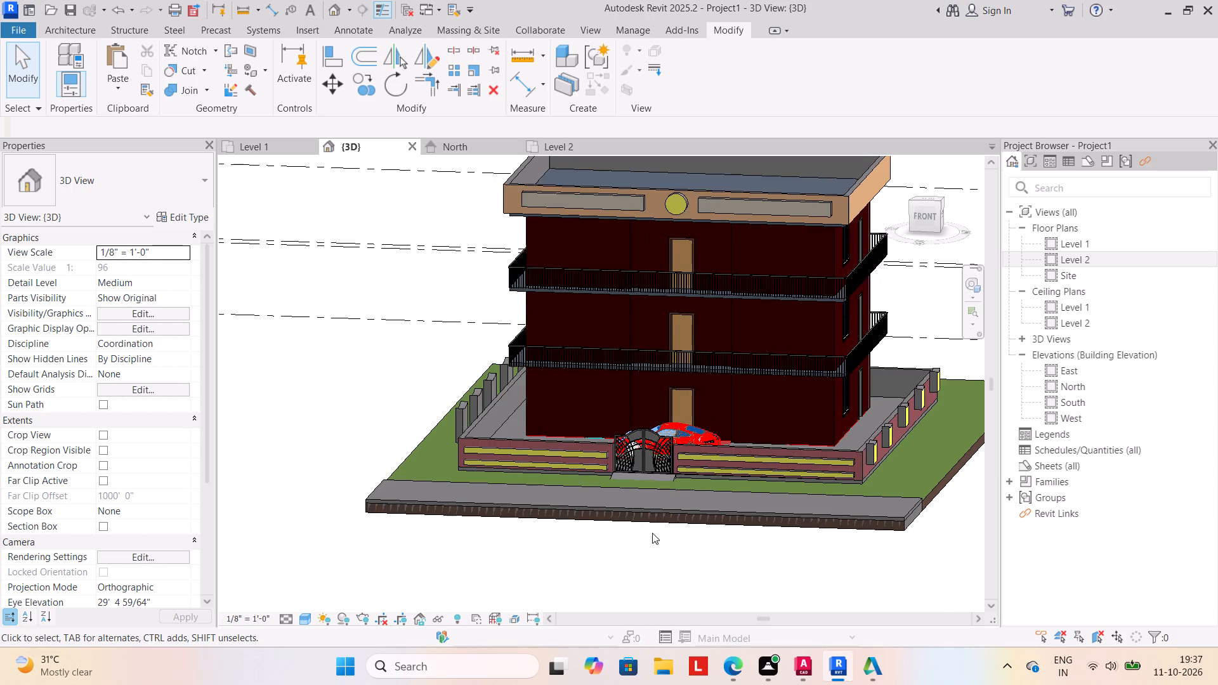
shift+middle_drag(681, 533, 679, 457)
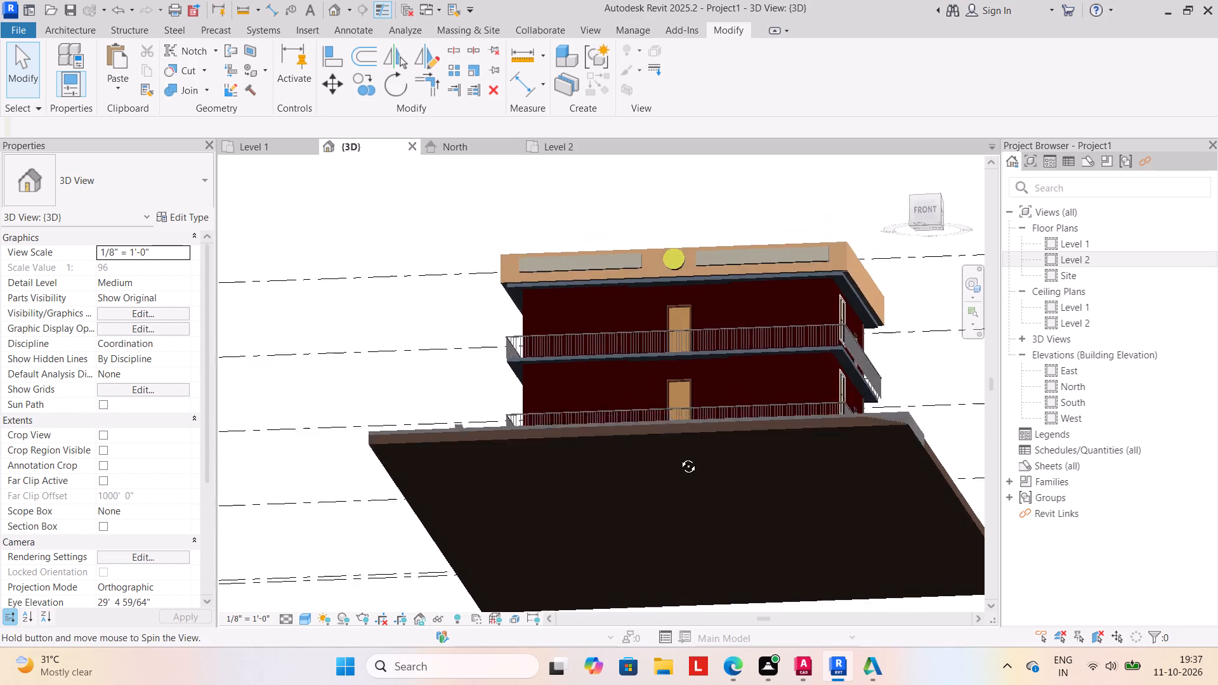
shift+middle_drag(679, 457, 685, 554)
middle_drag(716, 549, 666, 573)
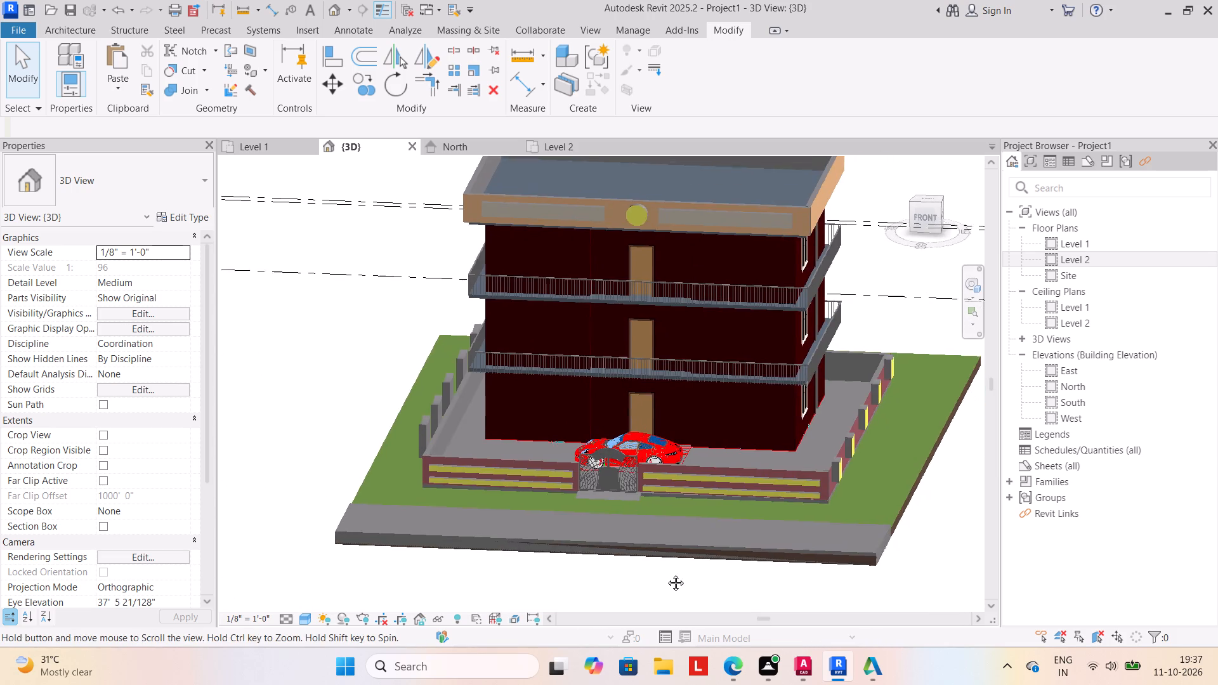
middle_drag(666, 573, 661, 575)
shift+middle_drag(664, 573, 671, 563)
middle_drag(672, 559, 672, 574)
scroll(683, 561, down, 2)
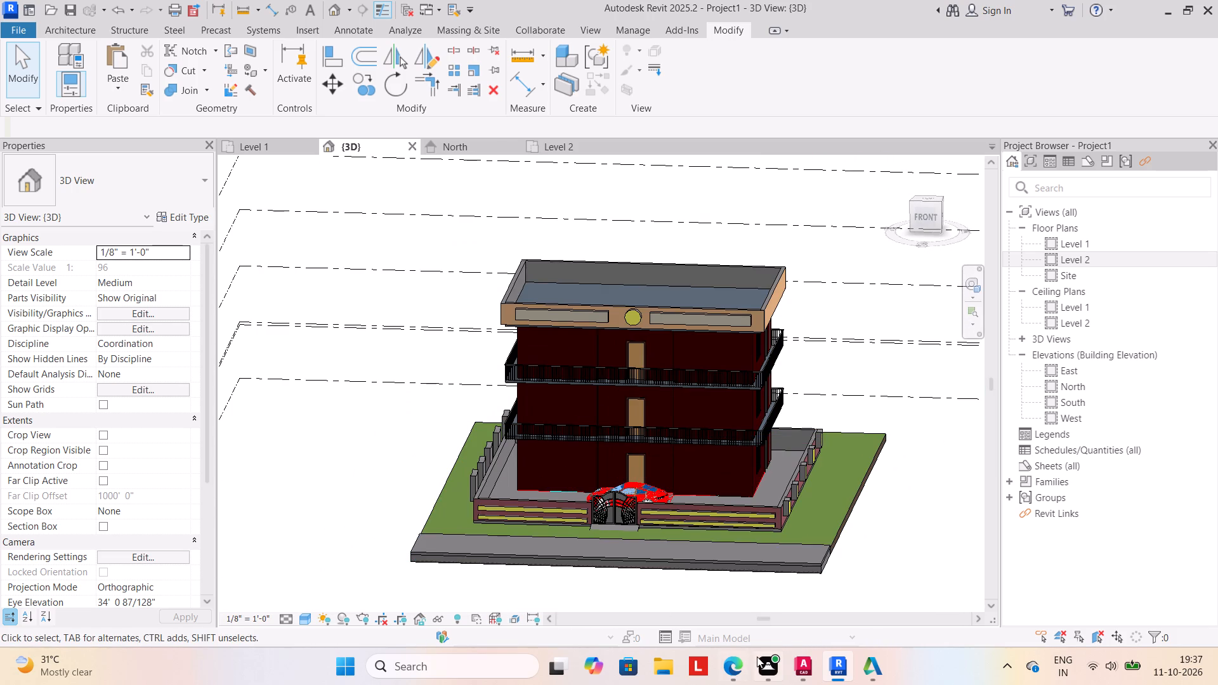
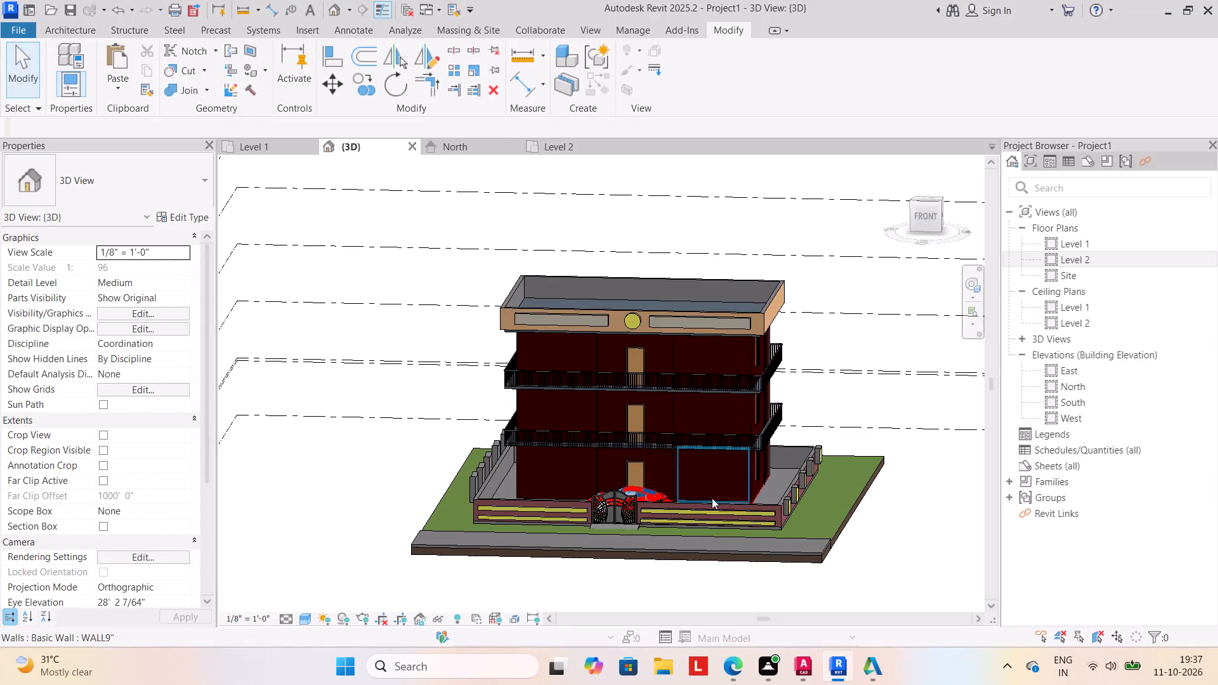
Load the 2012_Porsche_911_Carrera_S car family from the cars folder as a component for placement.
click(72, 27)
click(183, 86)
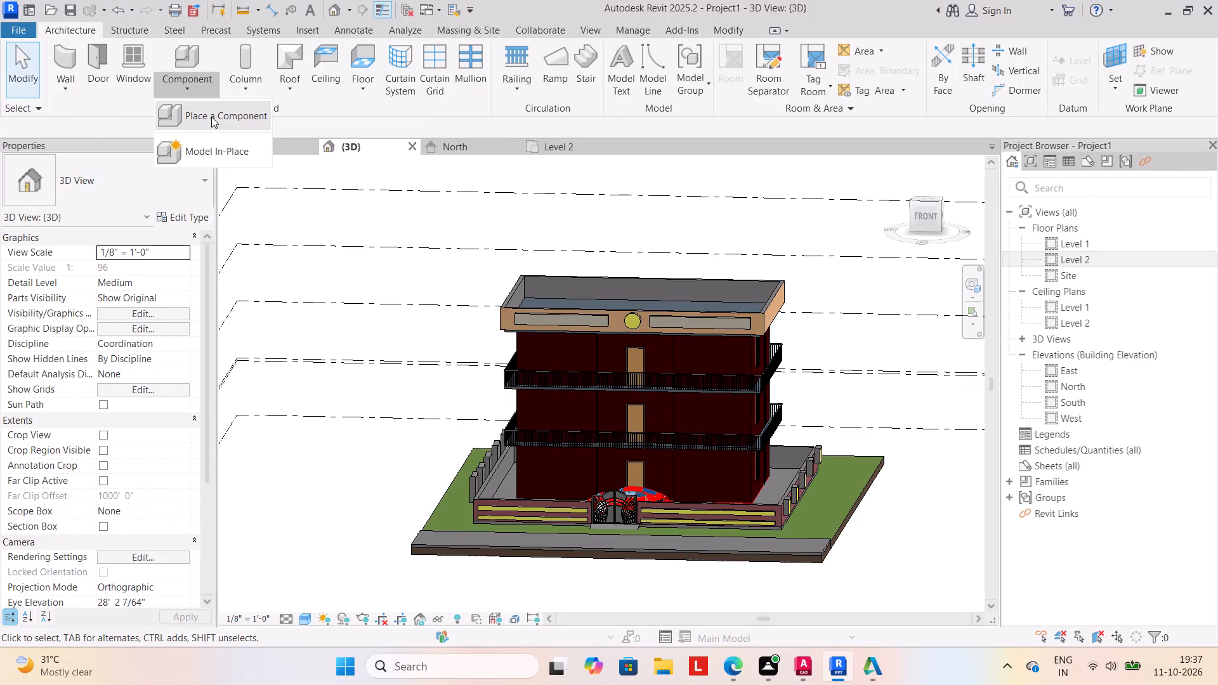
click(213, 117)
click(680, 70)
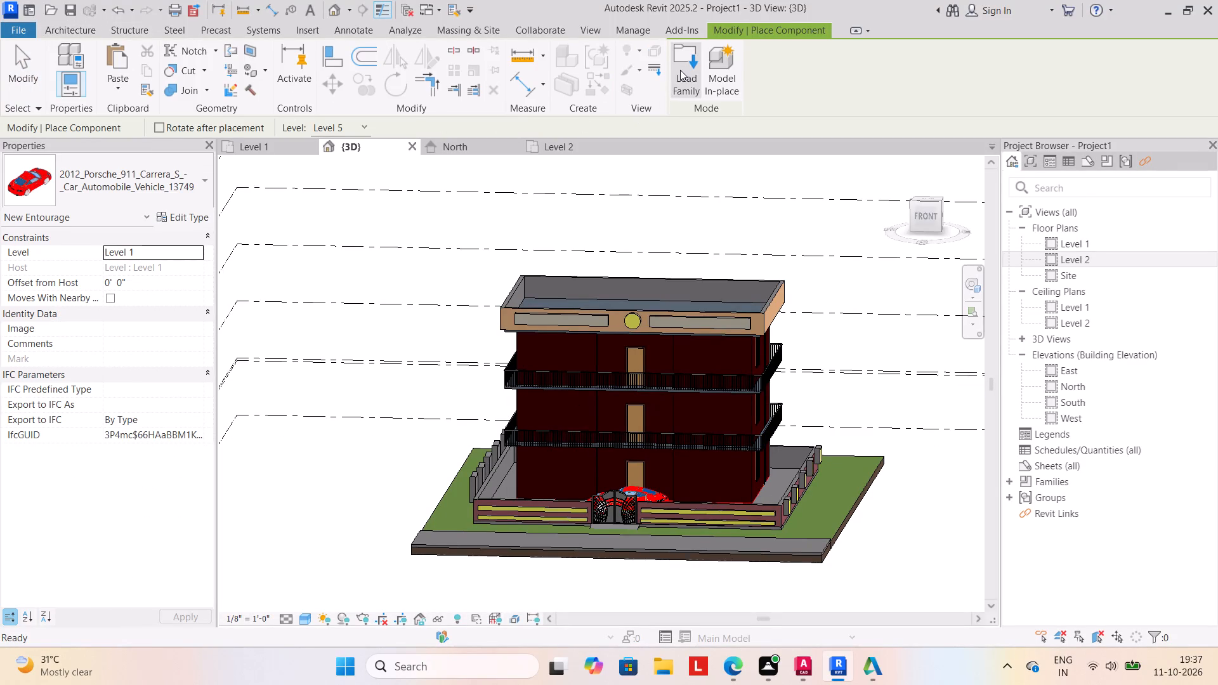
click(622, 225)
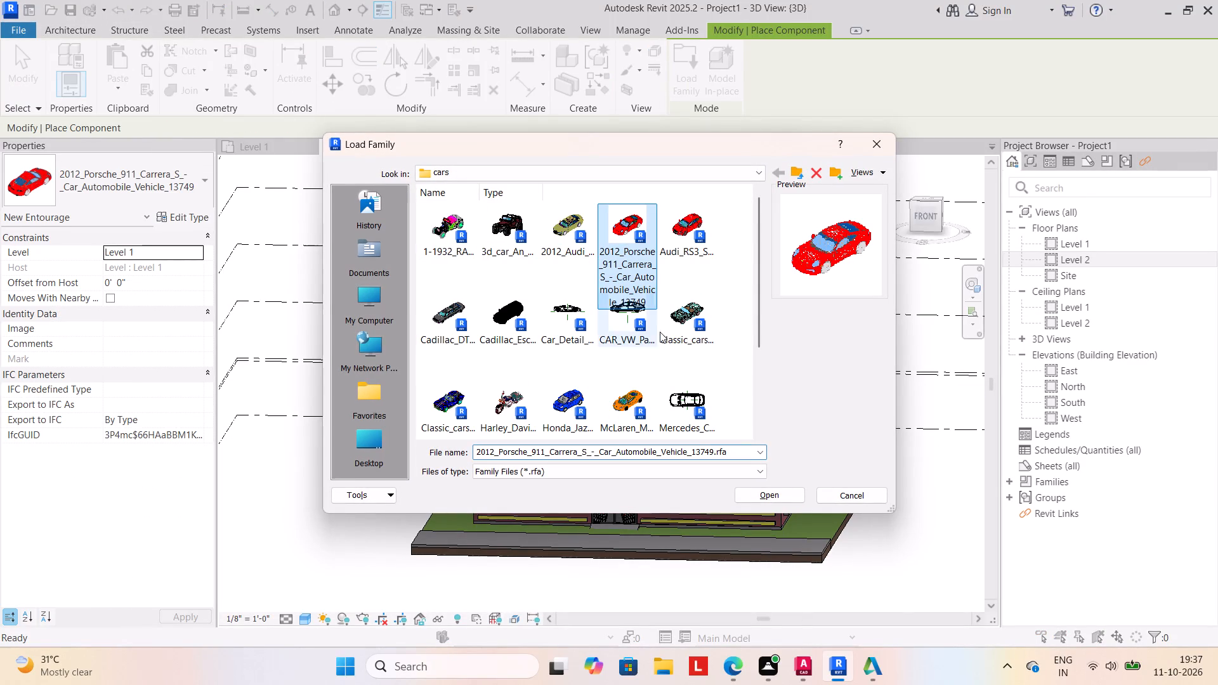
click(758, 491)
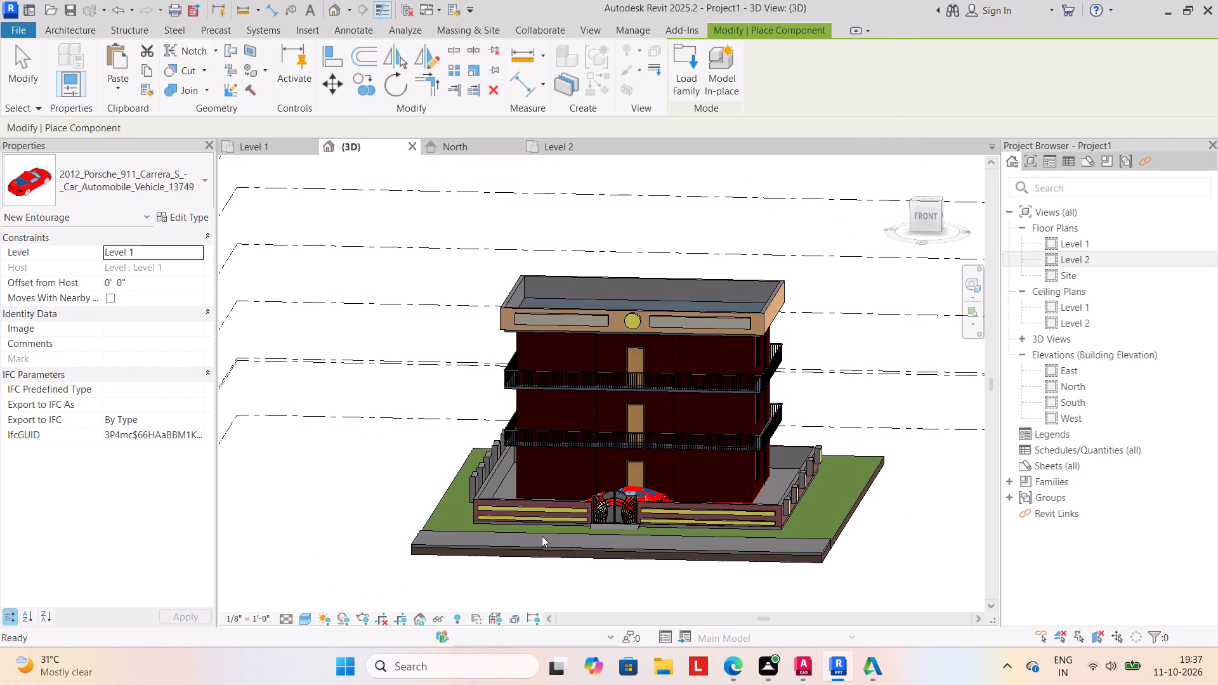
Rotate the Porsche to run along the road and place one on it, in front of the boundary wall beside the gate.
key(space)
key(space)
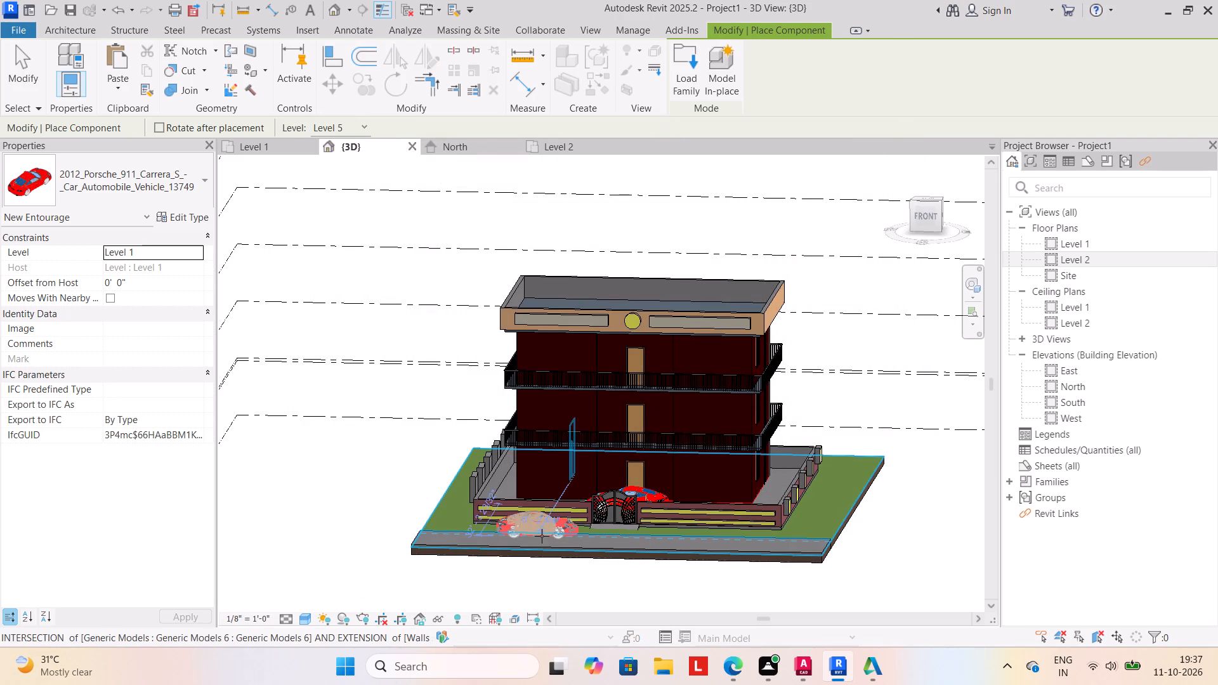
scroll(524, 535, up, 7)
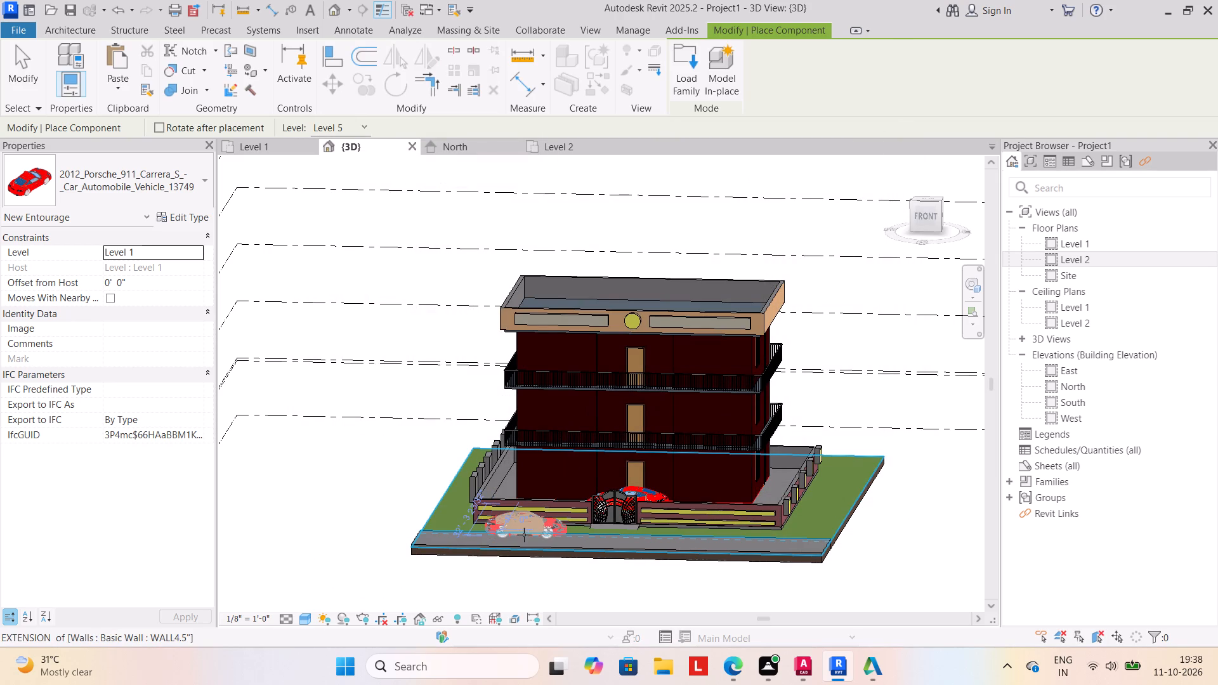
scroll(524, 535, up, 4)
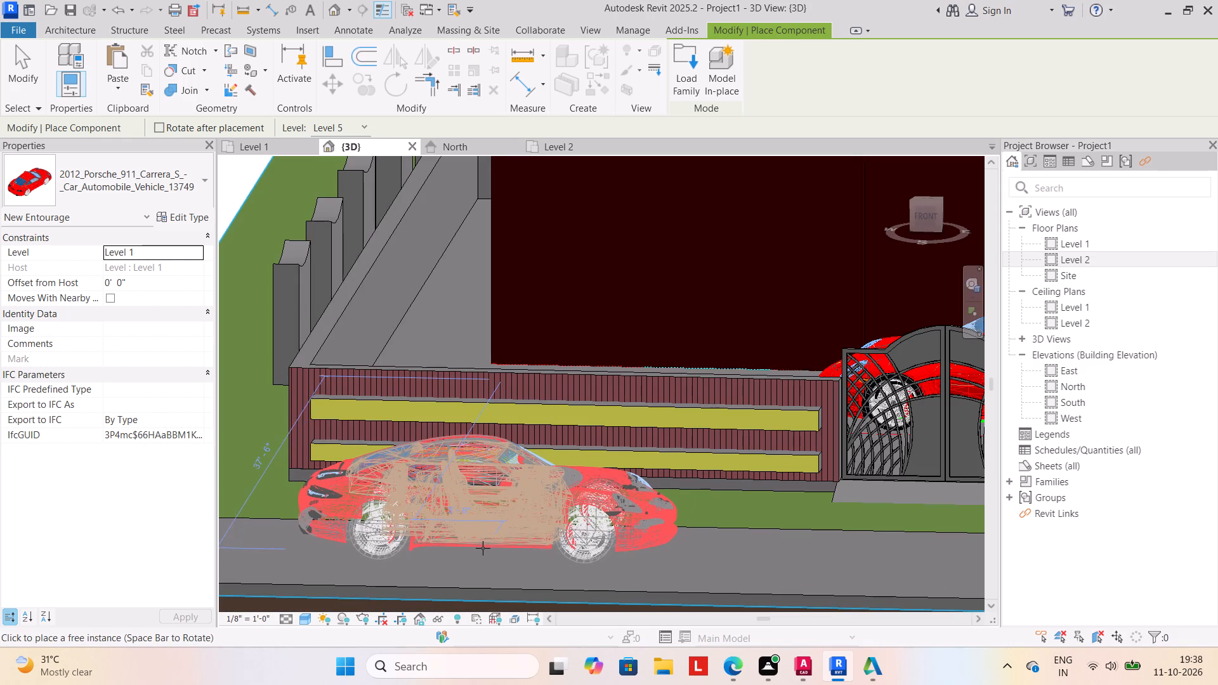
click(514, 570)
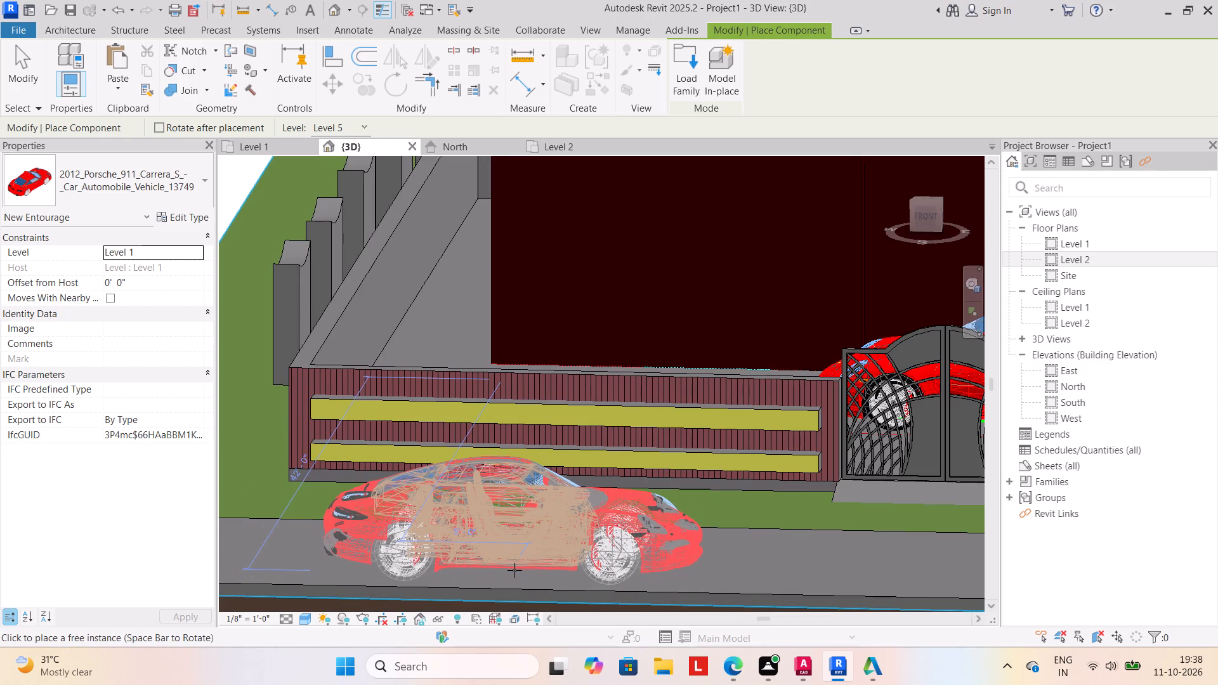
scroll(568, 584, down, 8)
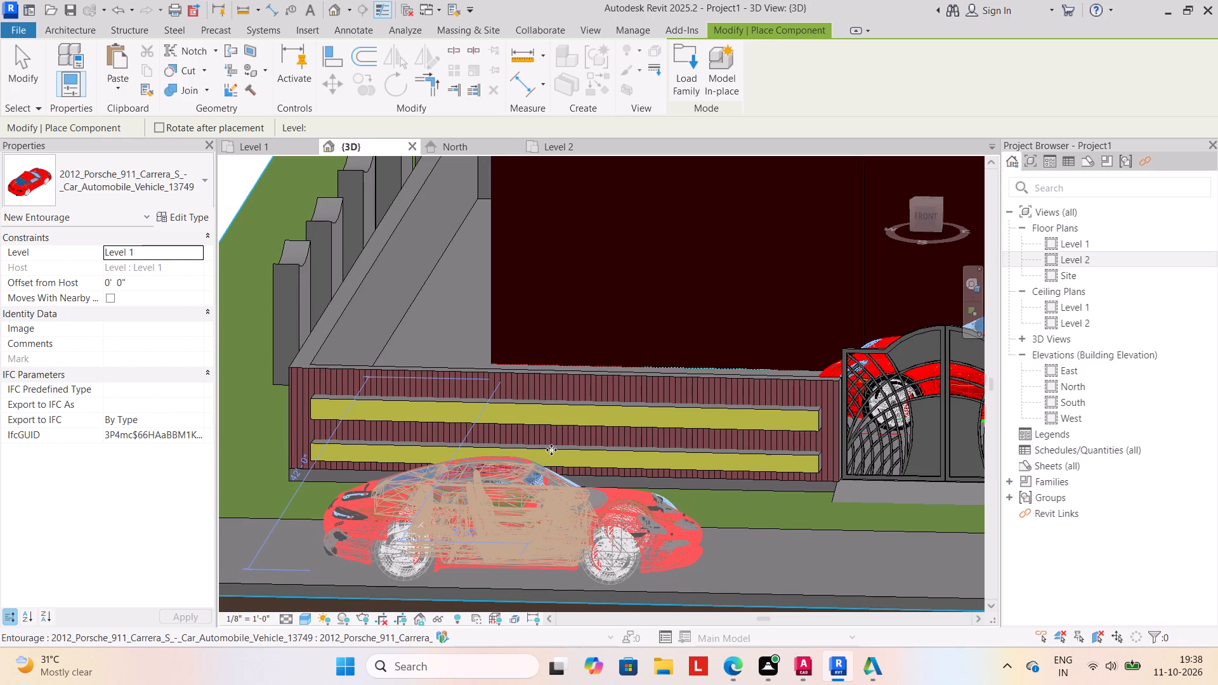
scroll(537, 467, down, 2)
middle_drag(537, 484, 579, 427)
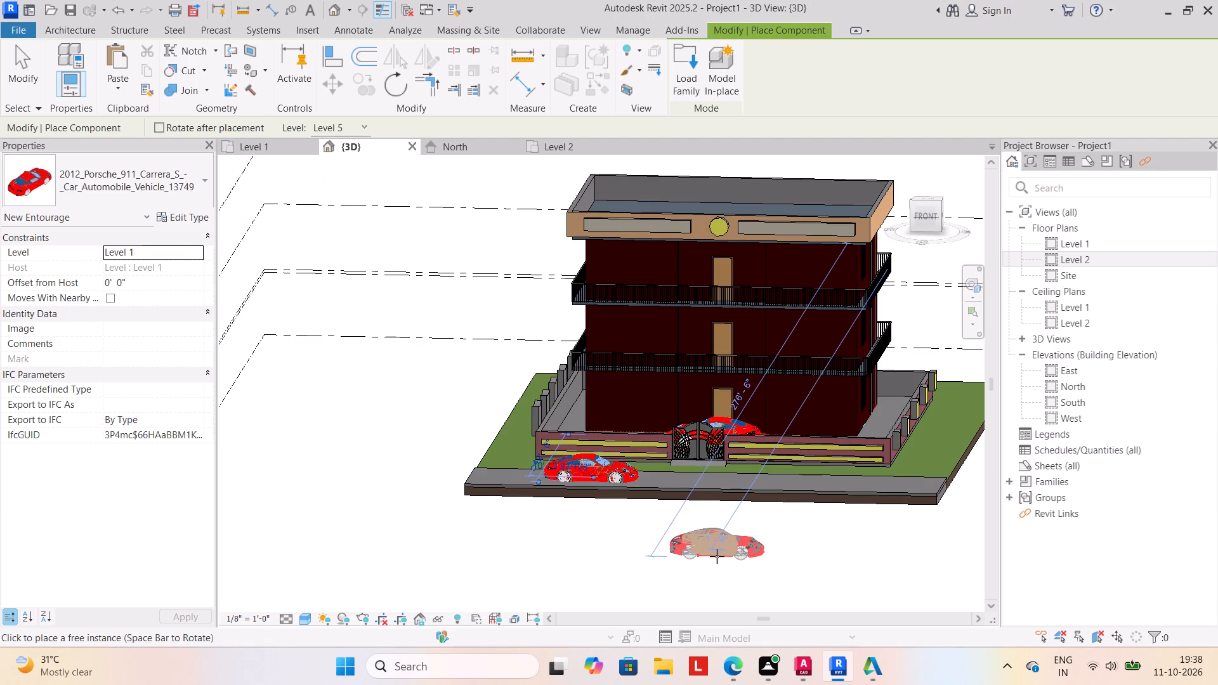
key(Escape)
key(Escape)
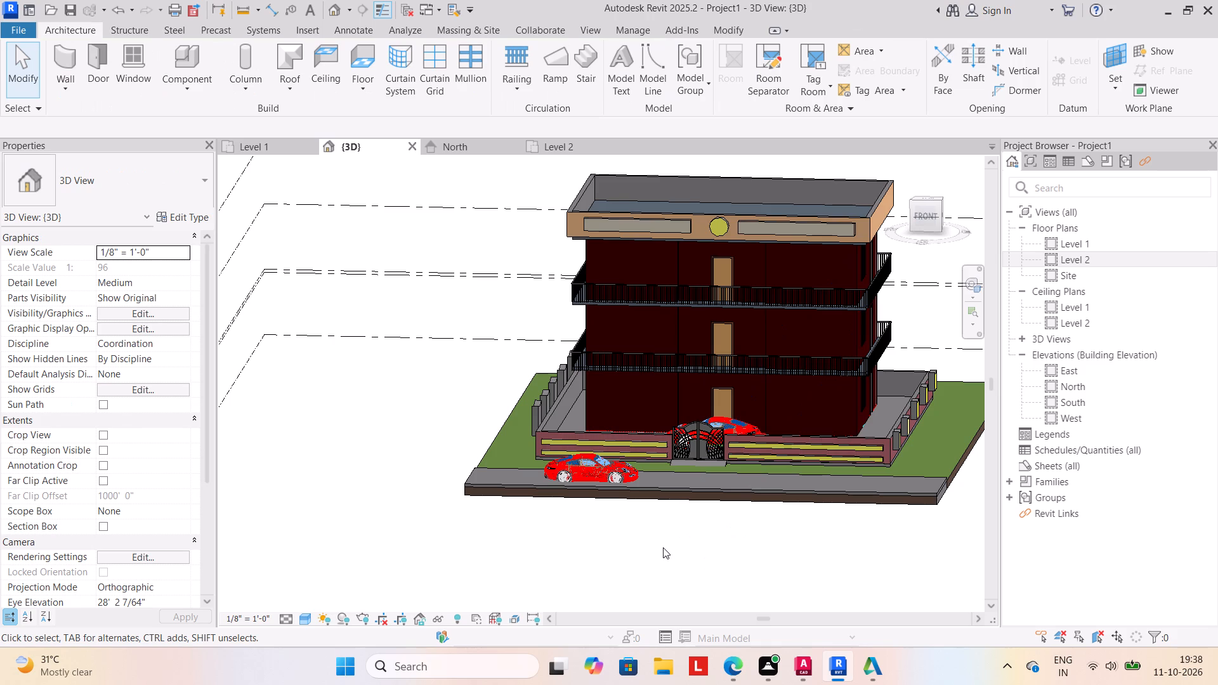
key(Escape)
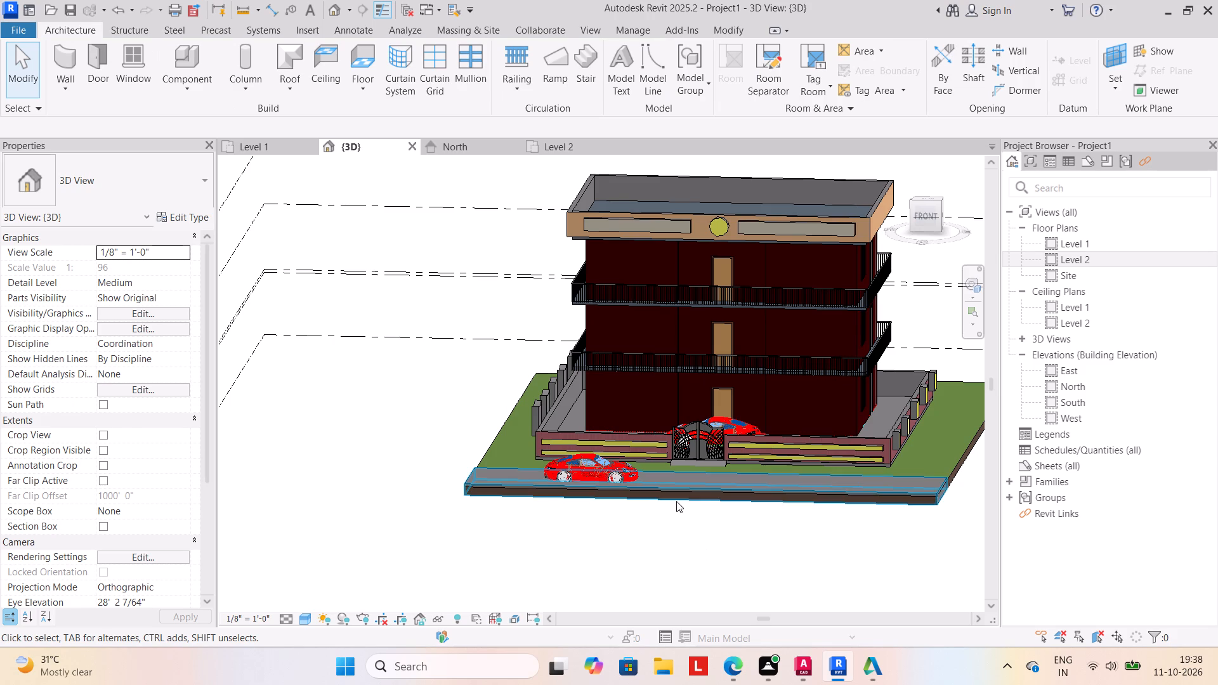
Examine the building's front and the car on the road from several viewing angles.
shift+middle_drag(671, 580, 662, 507)
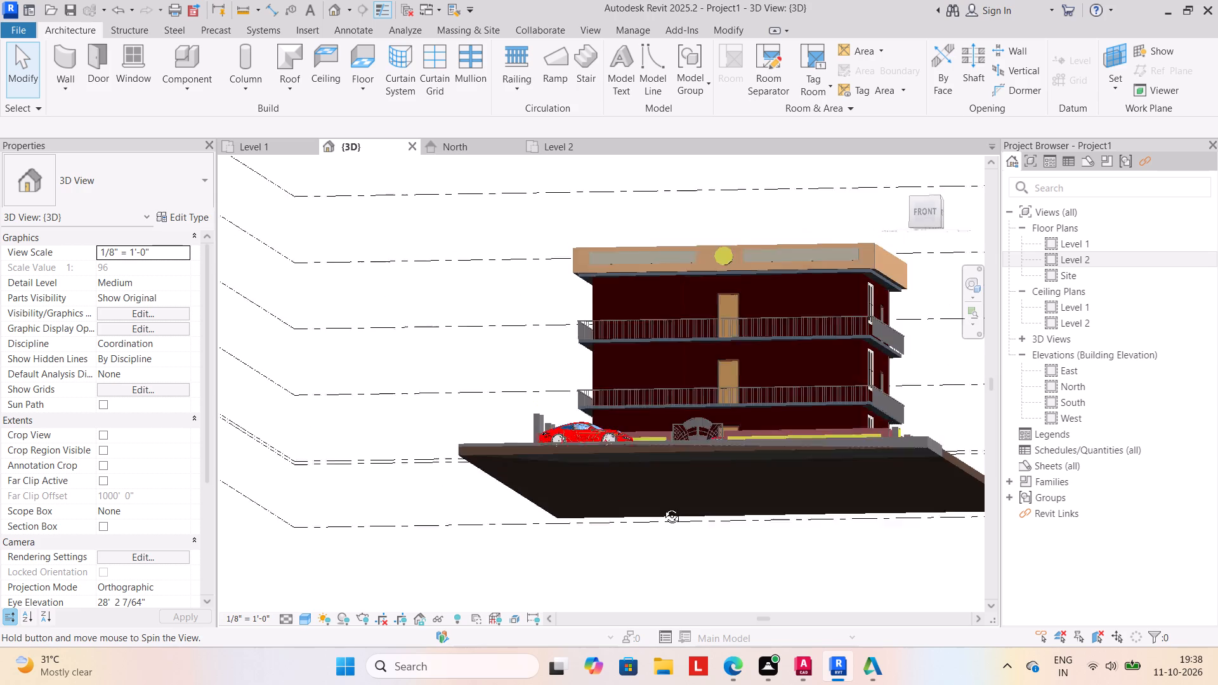
shift+middle_drag(662, 507, 698, 581)
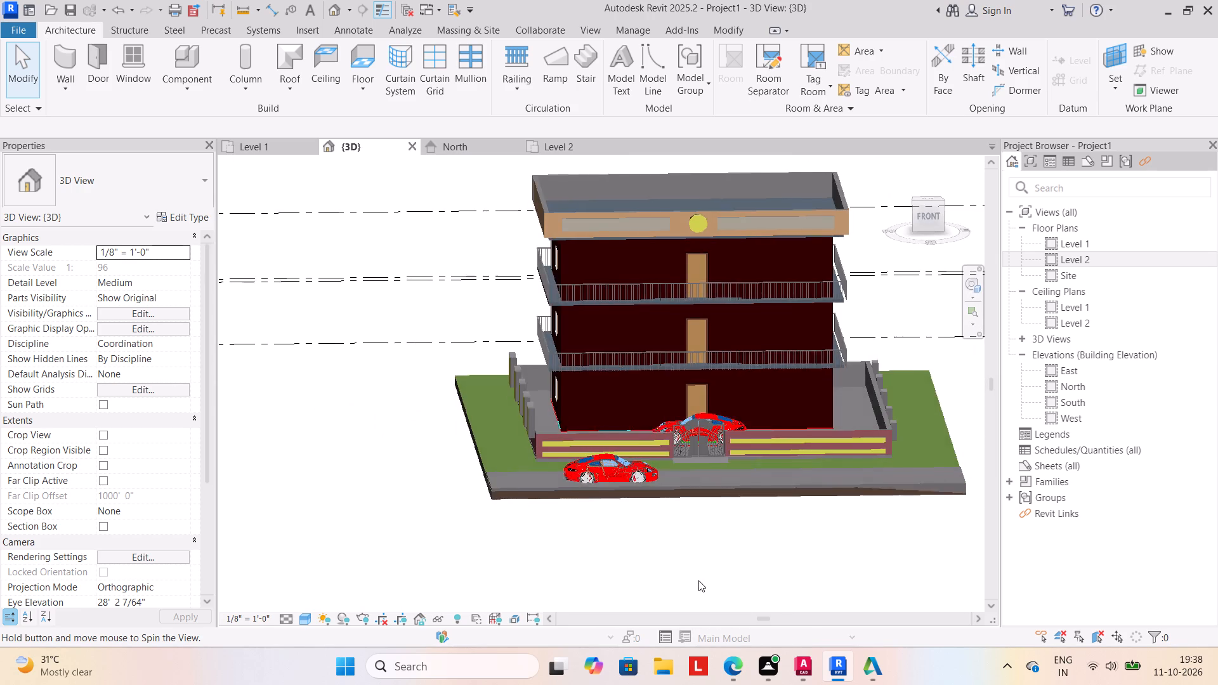
scroll(699, 564, down, 1)
middle_drag(691, 558, 561, 556)
middle_drag(664, 583, 629, 582)
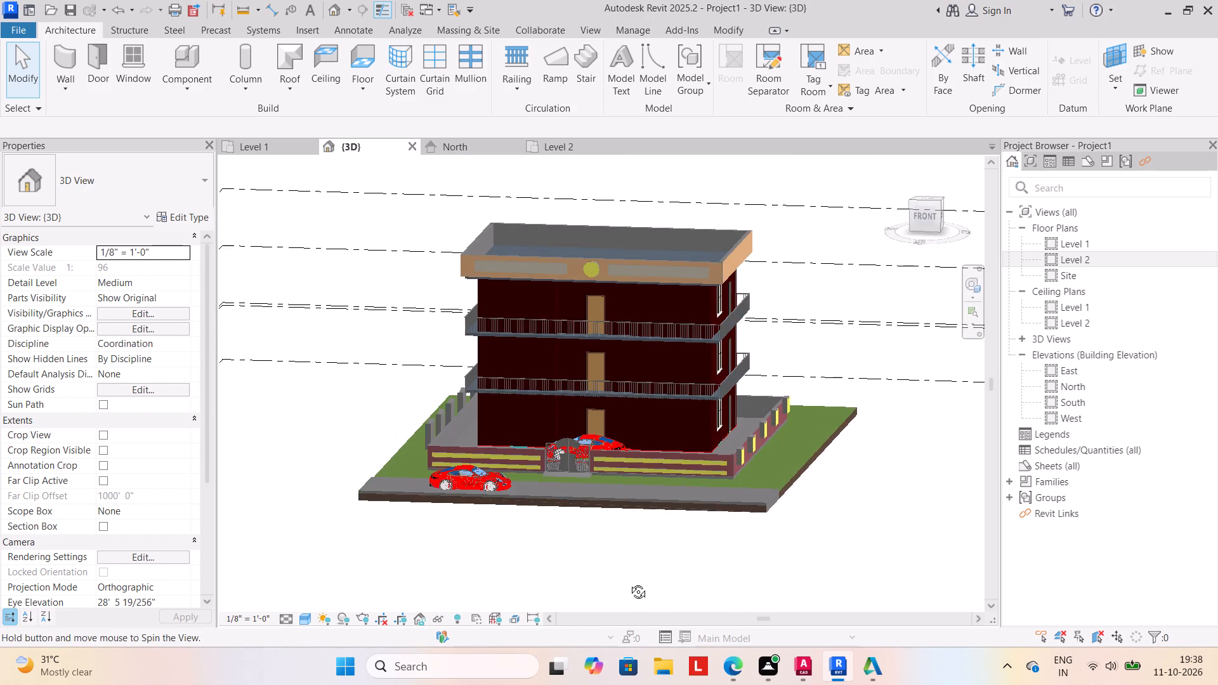
middle_drag(629, 582, 643, 579)
middle_drag(645, 573, 683, 568)
shift+middle_drag(688, 565, 700, 559)
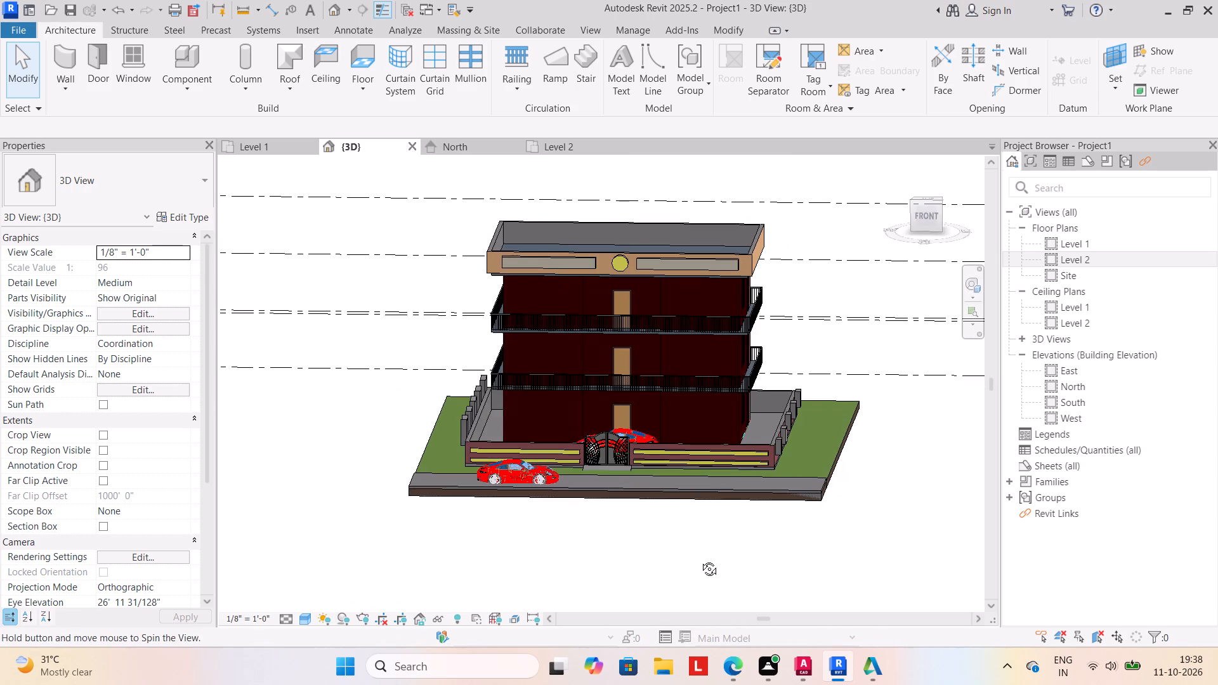
shift+middle_drag(700, 559, 703, 556)
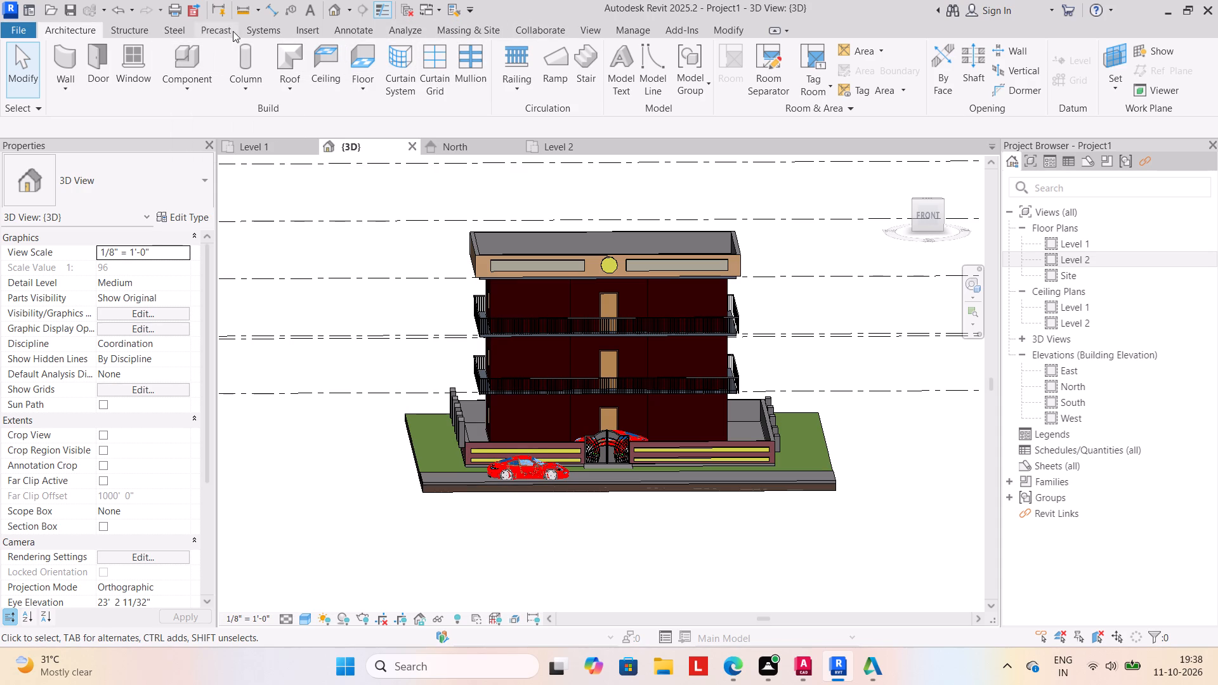
Create a perspective camera view with a 5' 6" offset from Level 1, looking from in front of the gate toward the building.
click(347, 10)
click(360, 47)
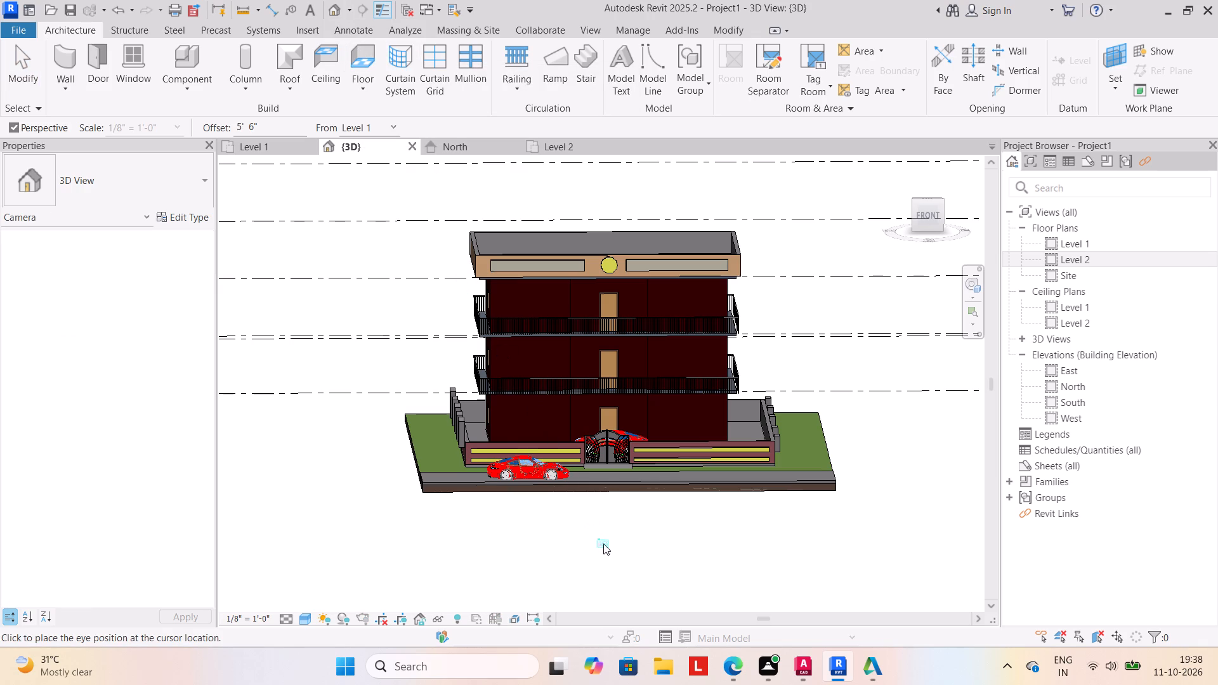
drag(603, 544, 603, 508)
click(607, 186)
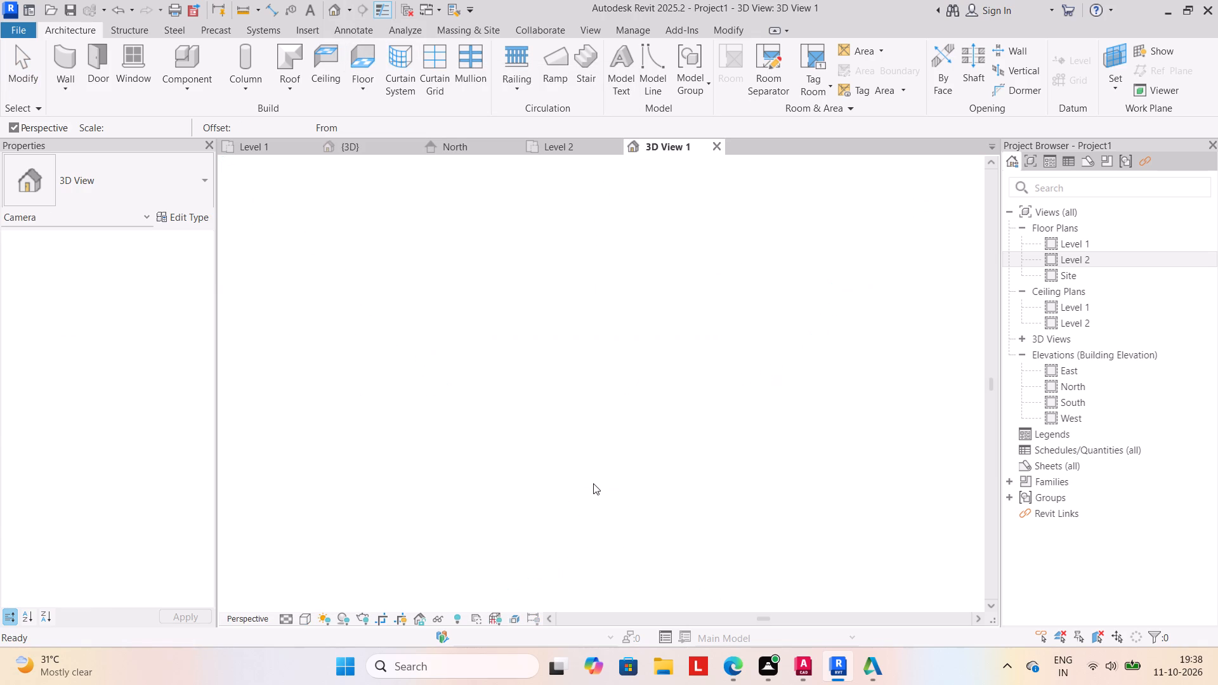
Return to the {3D} view and check the new camera's position and available options in front of the building.
click(350, 144)
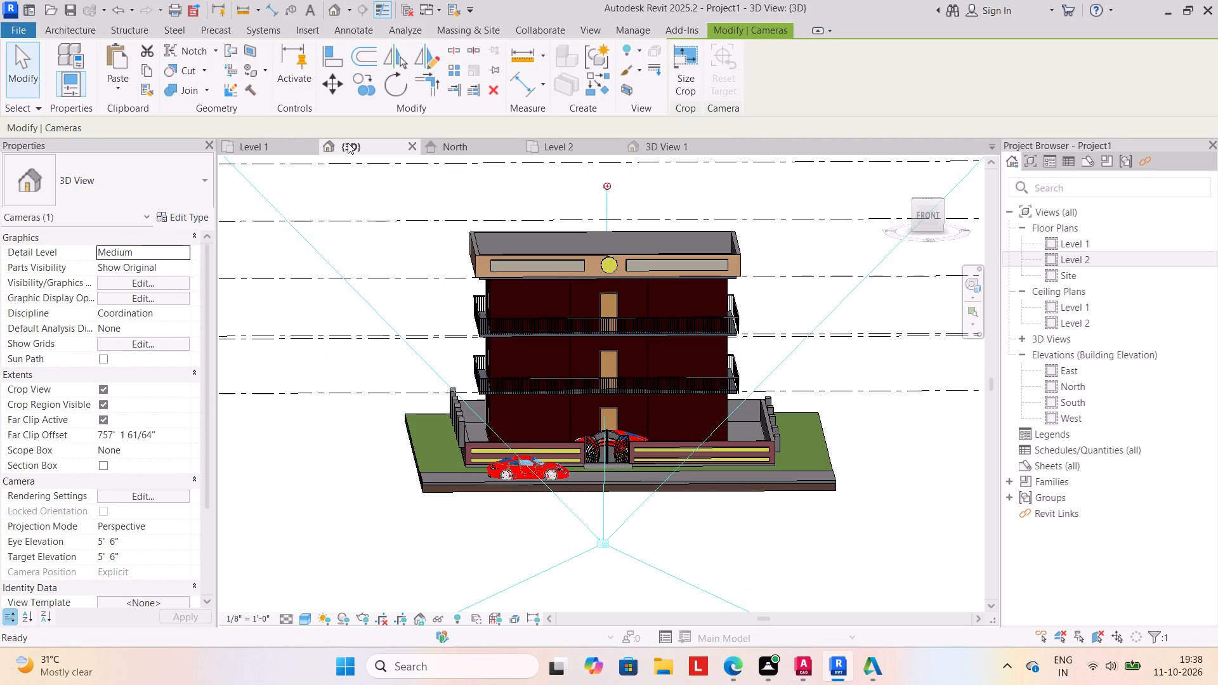
click(602, 544)
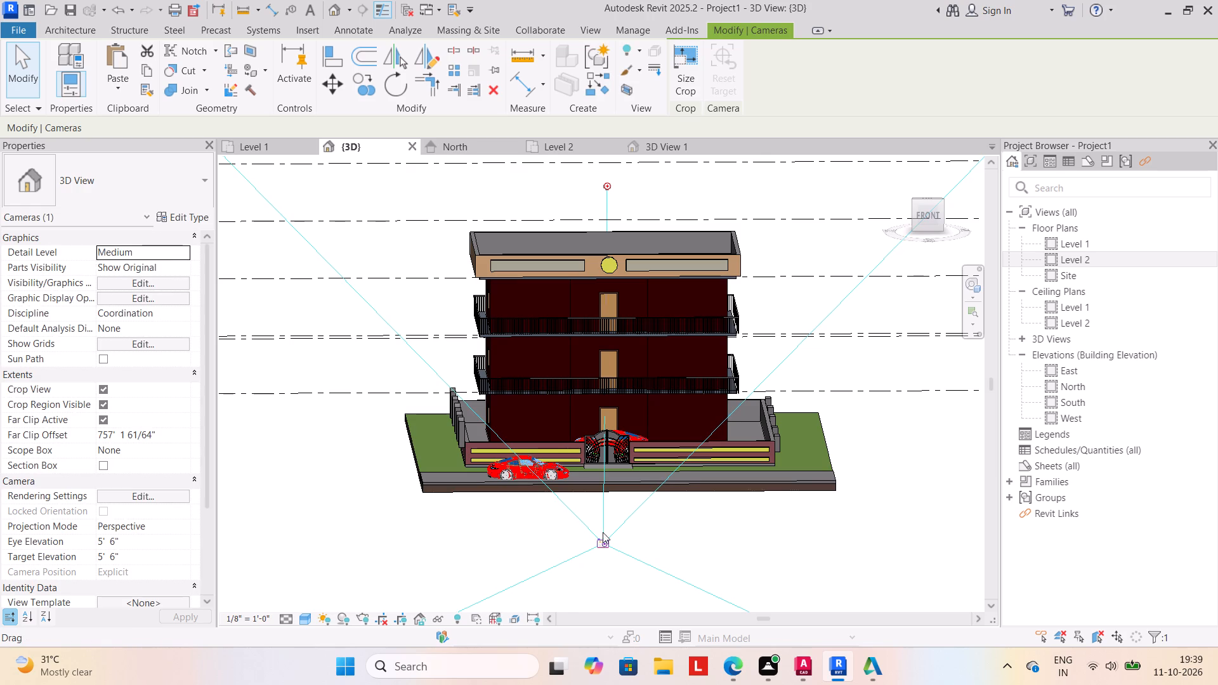
right_click(610, 500)
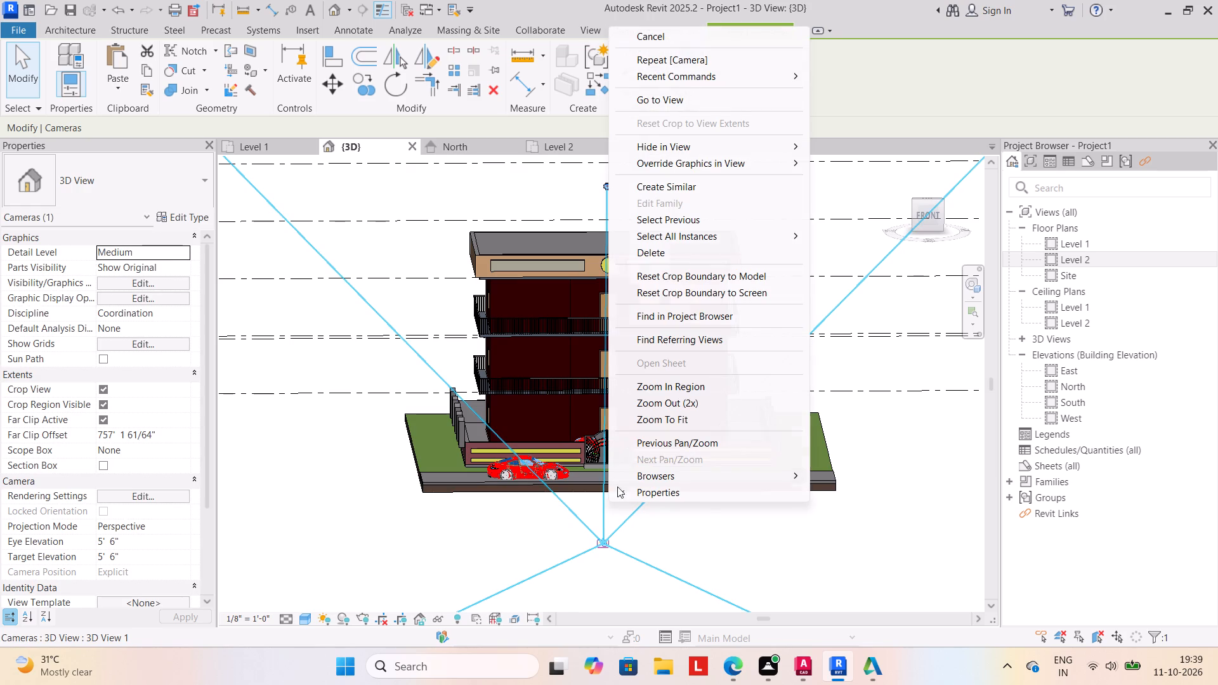
key(Escape)
key(Escape)
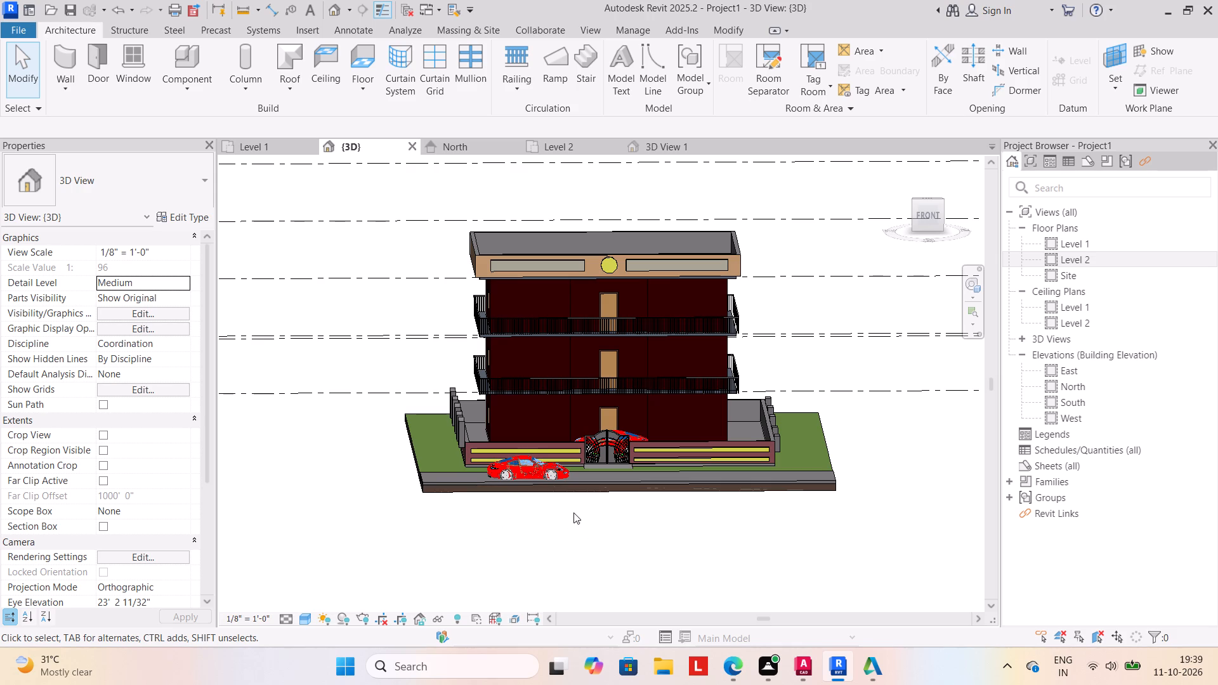
Examine the front facade, gate and car on the road, both up close and as a whole.
scroll(582, 482, up, 3)
middle_drag(575, 490, 531, 522)
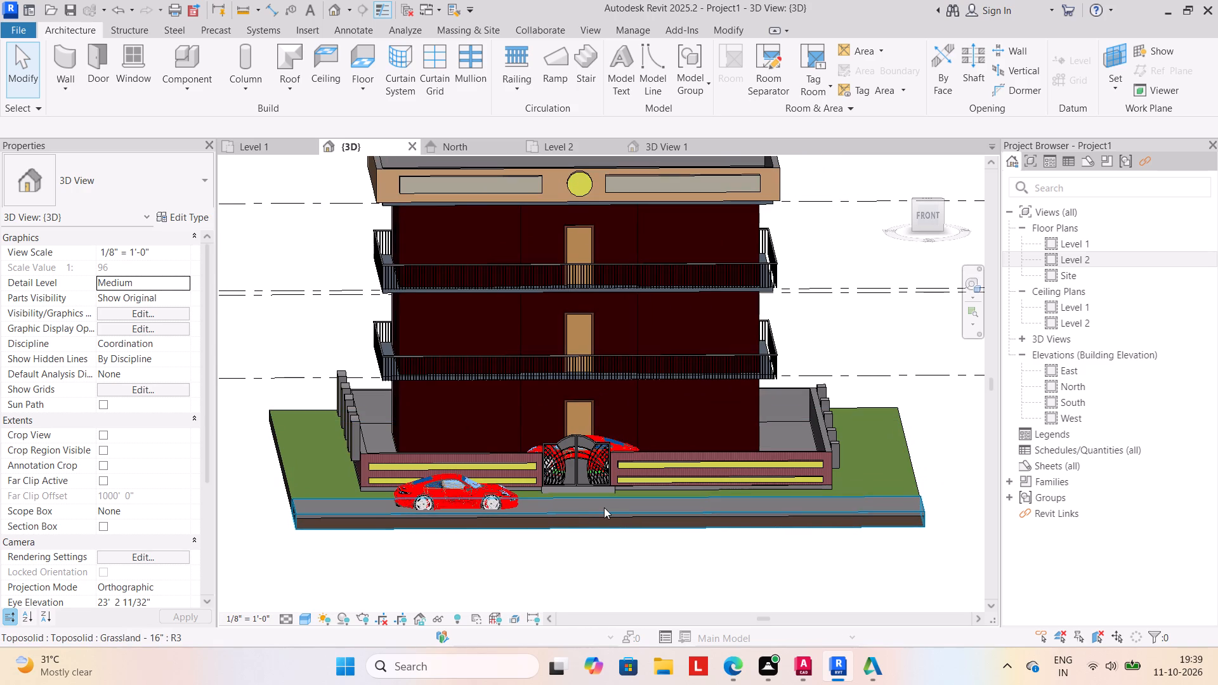
scroll(604, 507, down, 1)
middle_drag(605, 507, 594, 530)
scroll(593, 531, down, 1)
middle_drag(593, 531, 601, 504)
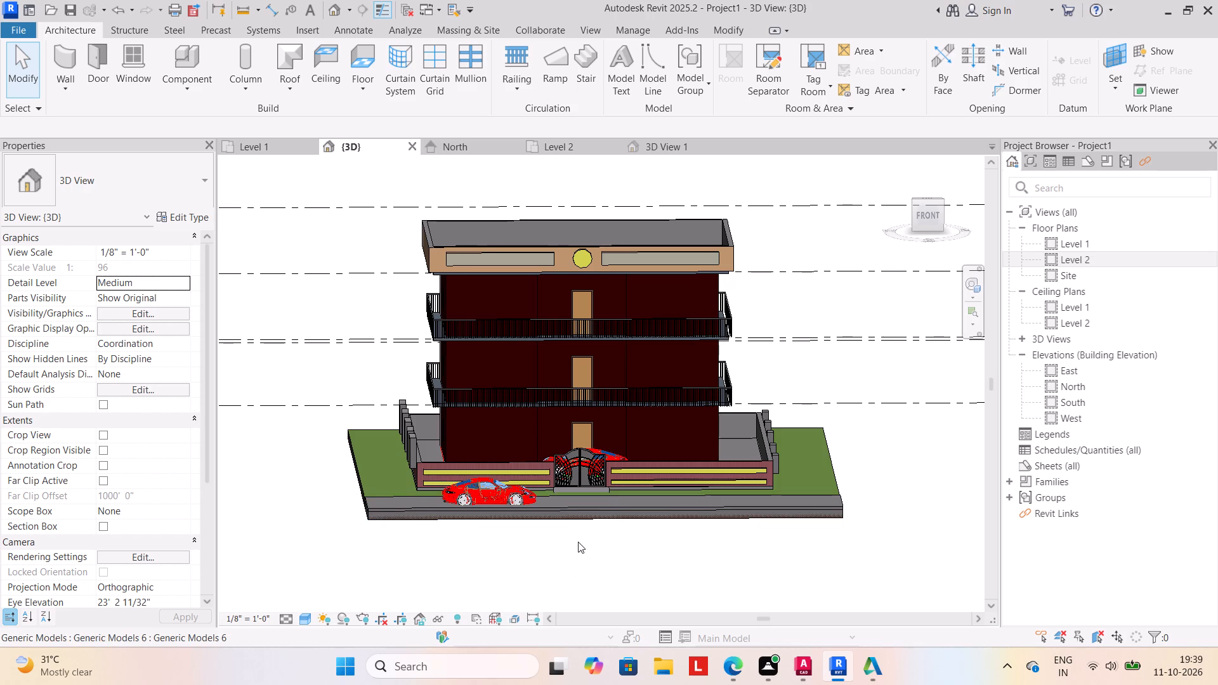
scroll(578, 542, down, 1)
middle_drag(578, 542, 583, 517)
scroll(561, 485, up, 2)
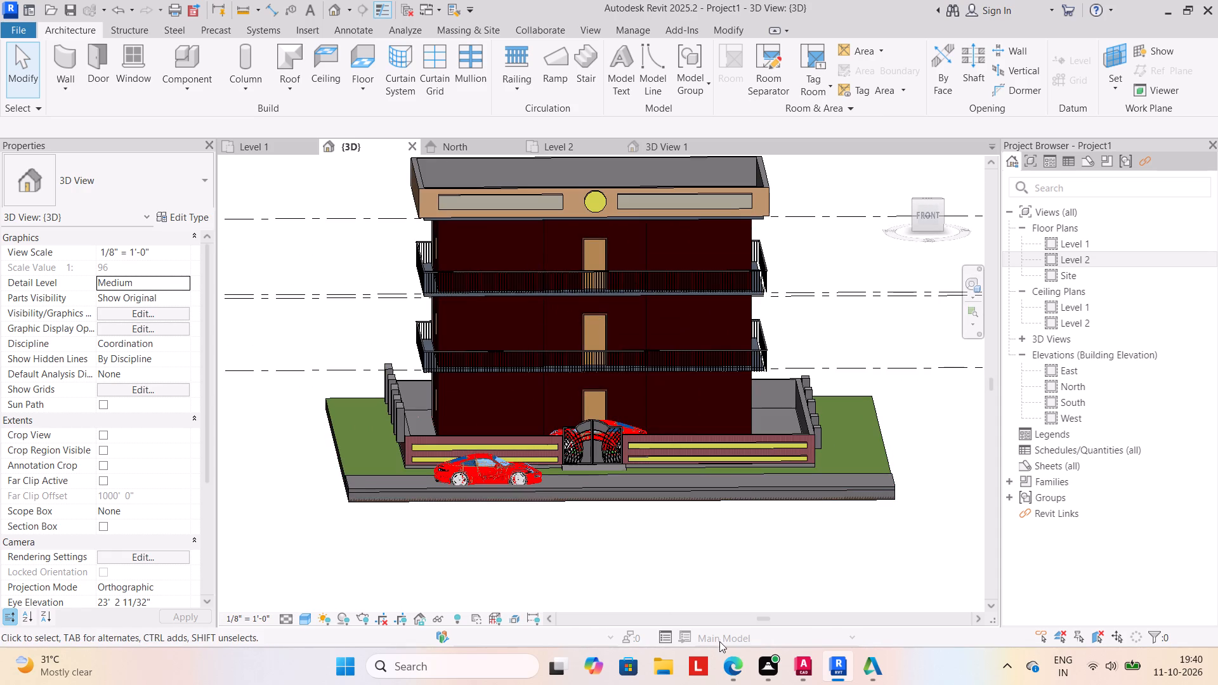
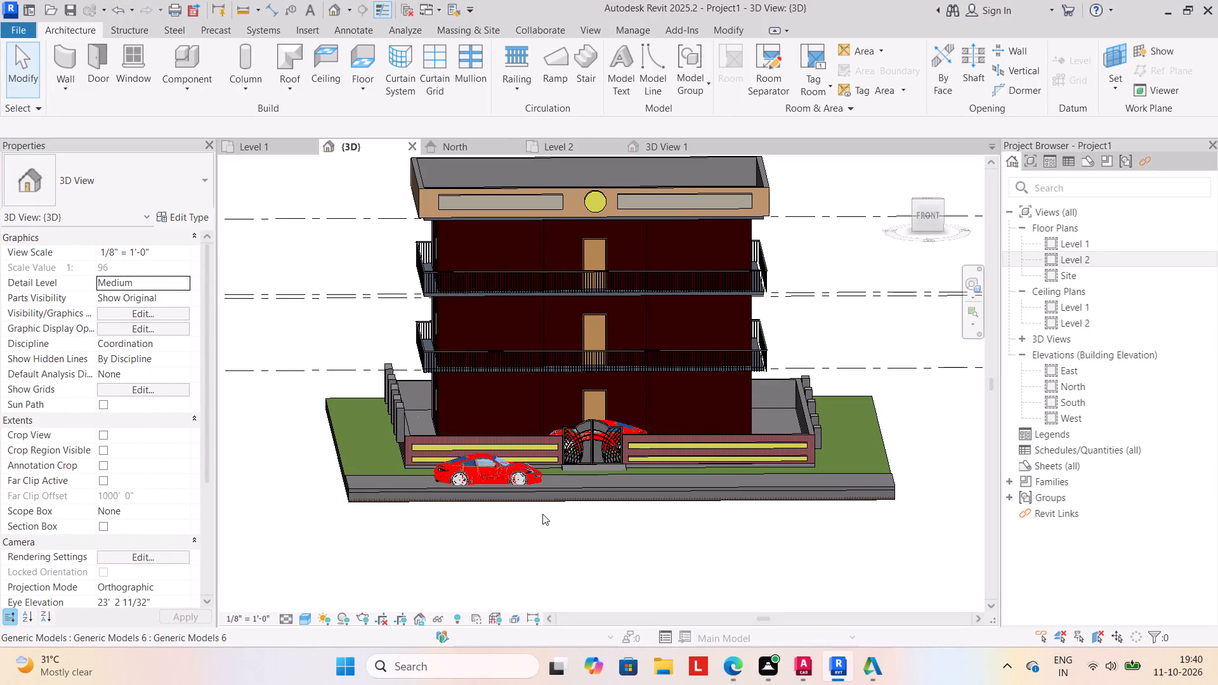
Examine the building's front, gate, cars and road, up close and as a whole, including the grass strip beside the compound wall.
middle_drag(565, 506, 534, 509)
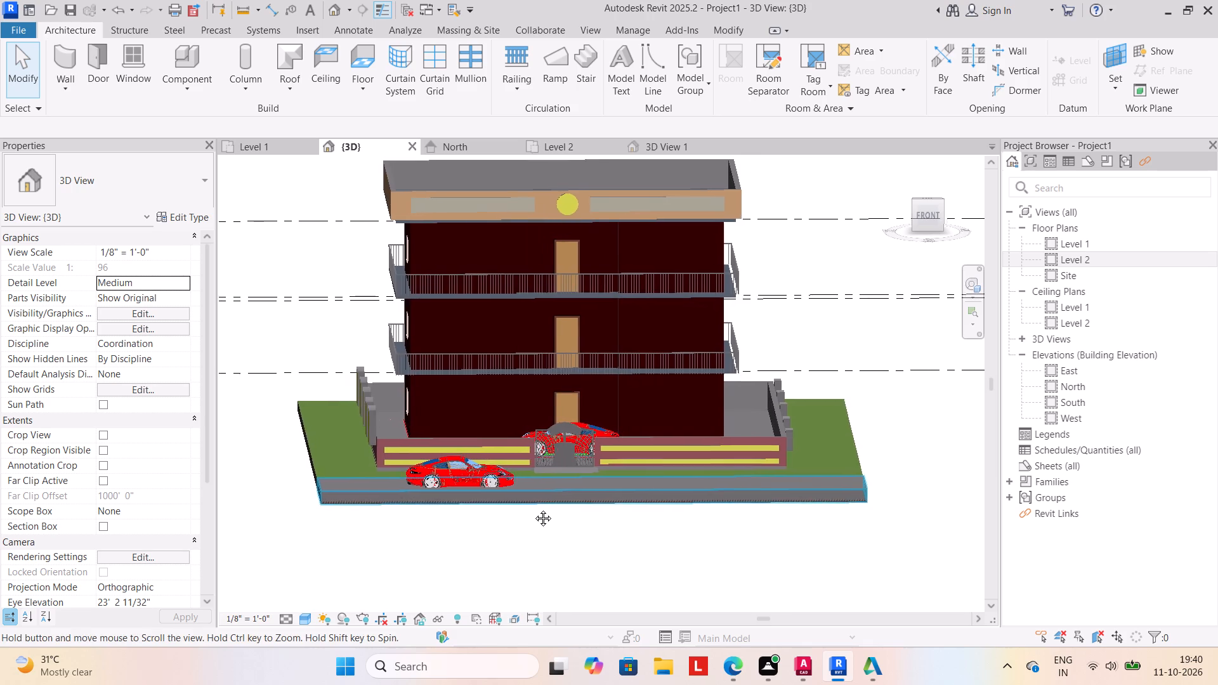
middle_drag(534, 509, 522, 509)
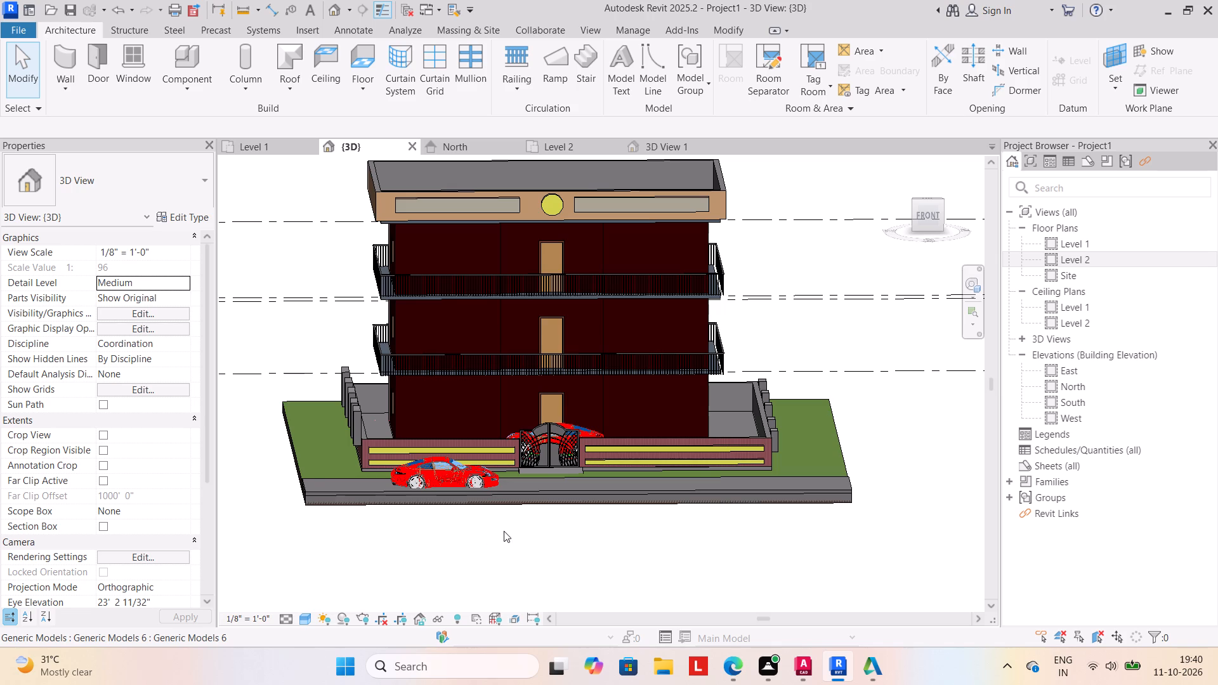
scroll(537, 500, up, 2)
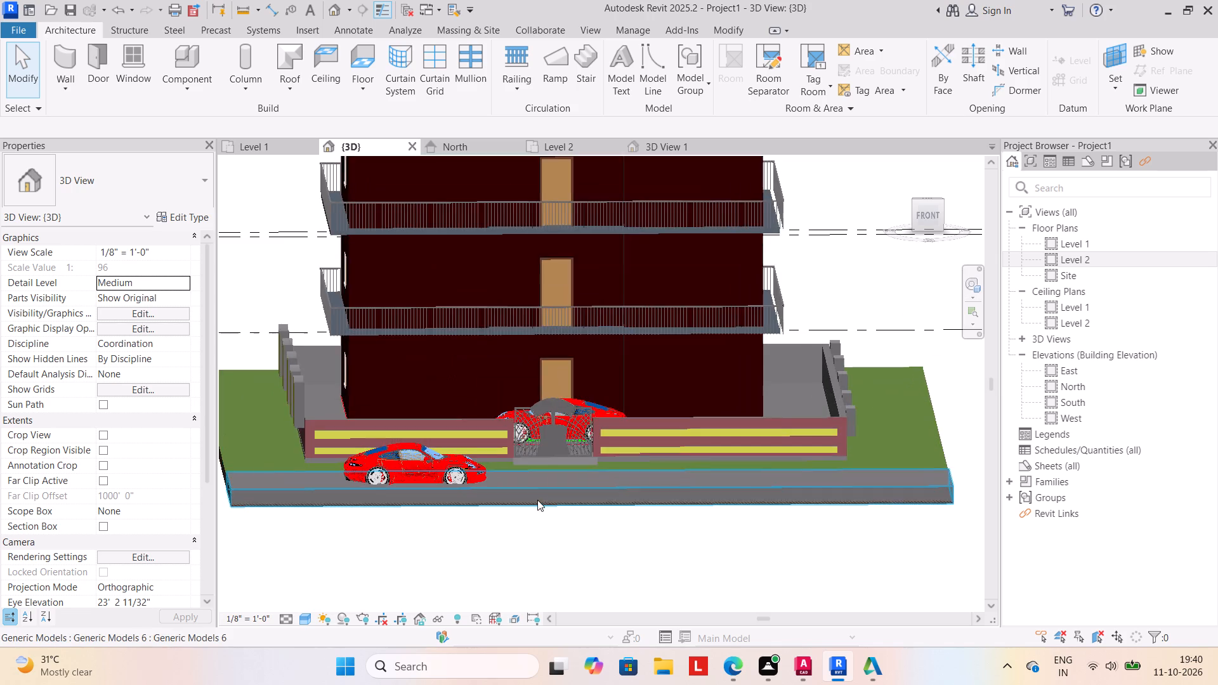
middle_drag(537, 500, 575, 488)
scroll(577, 490, down, 2)
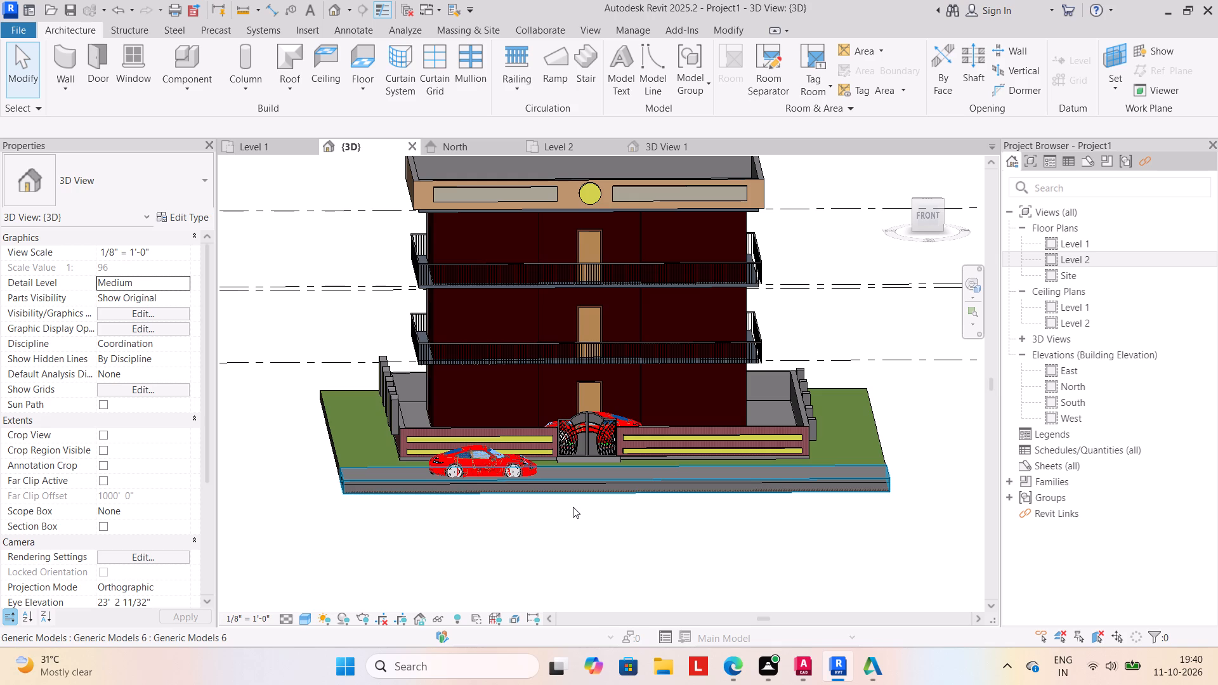
scroll(573, 507, down, 1)
middle_drag(573, 507, 586, 499)
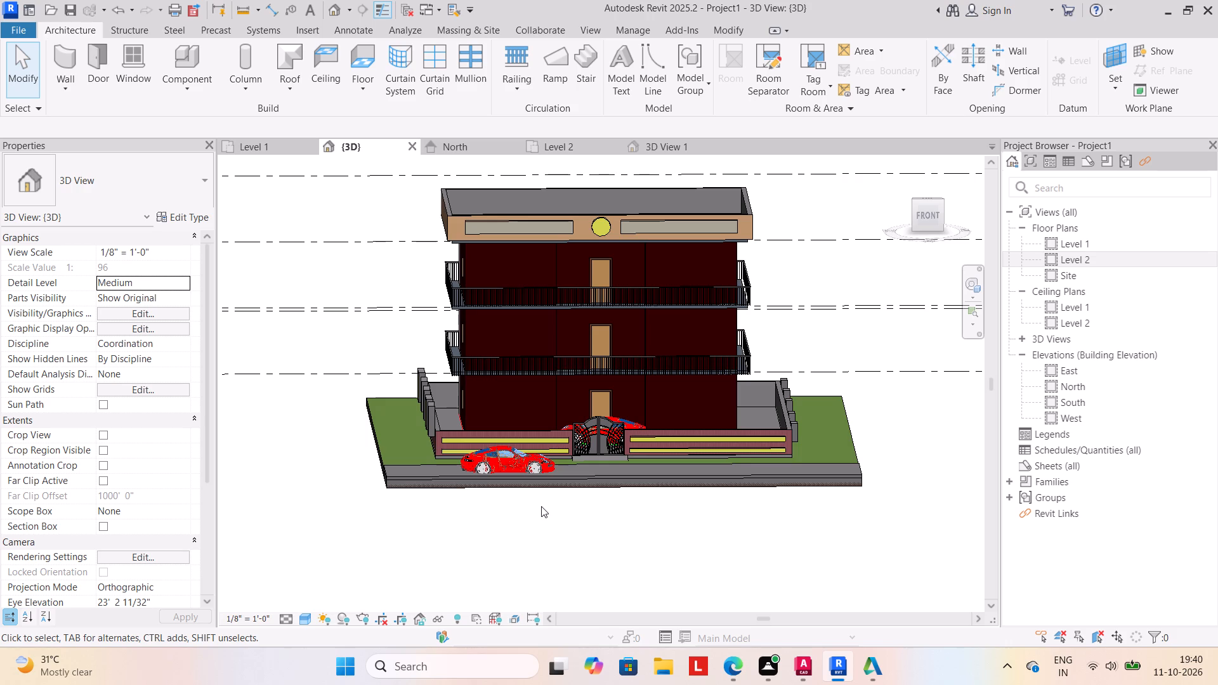
scroll(570, 433, up, 10)
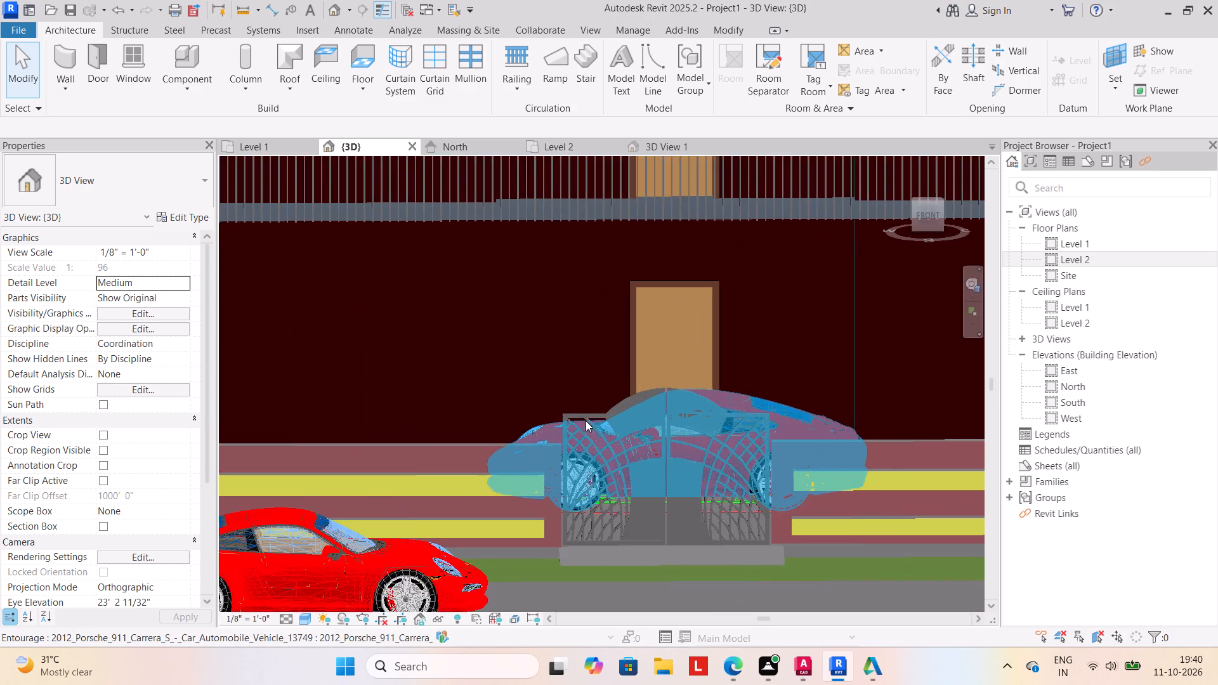
scroll(586, 424, down, 11)
middle_drag(581, 438, 592, 411)
middle_drag(672, 436, 603, 448)
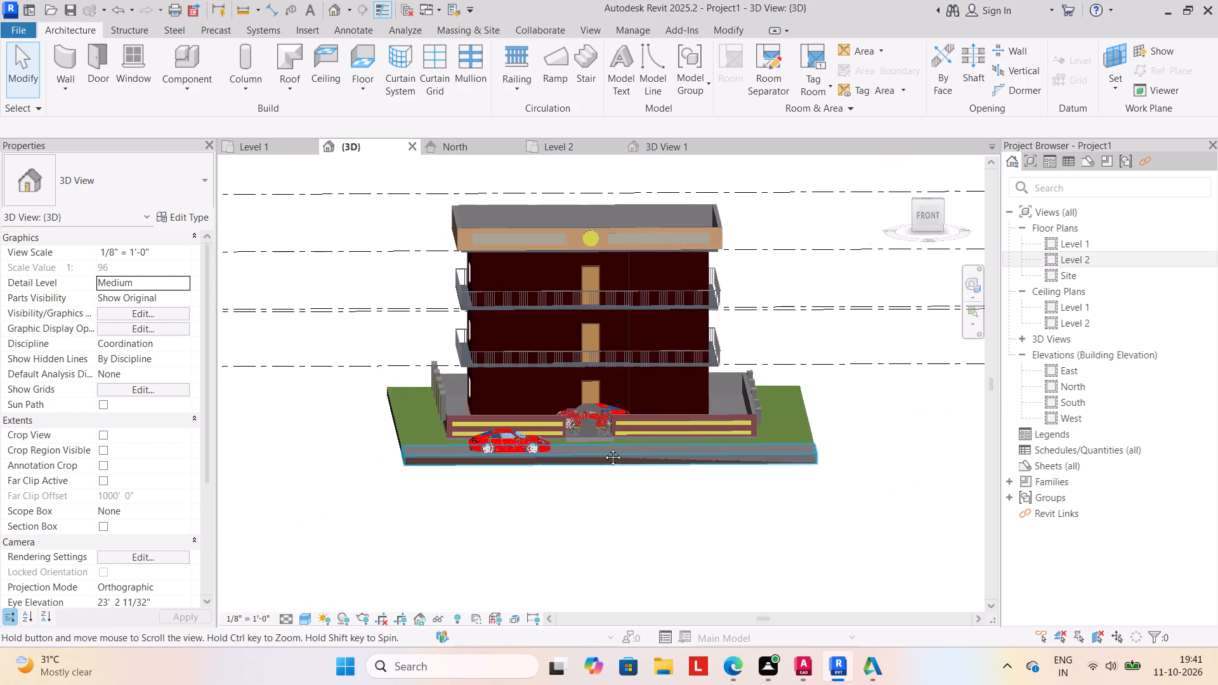
middle_drag(603, 448, 558, 466)
scroll(612, 462, up, 3)
middle_drag(638, 509, 595, 518)
shift+middle_drag(615, 531, 610, 534)
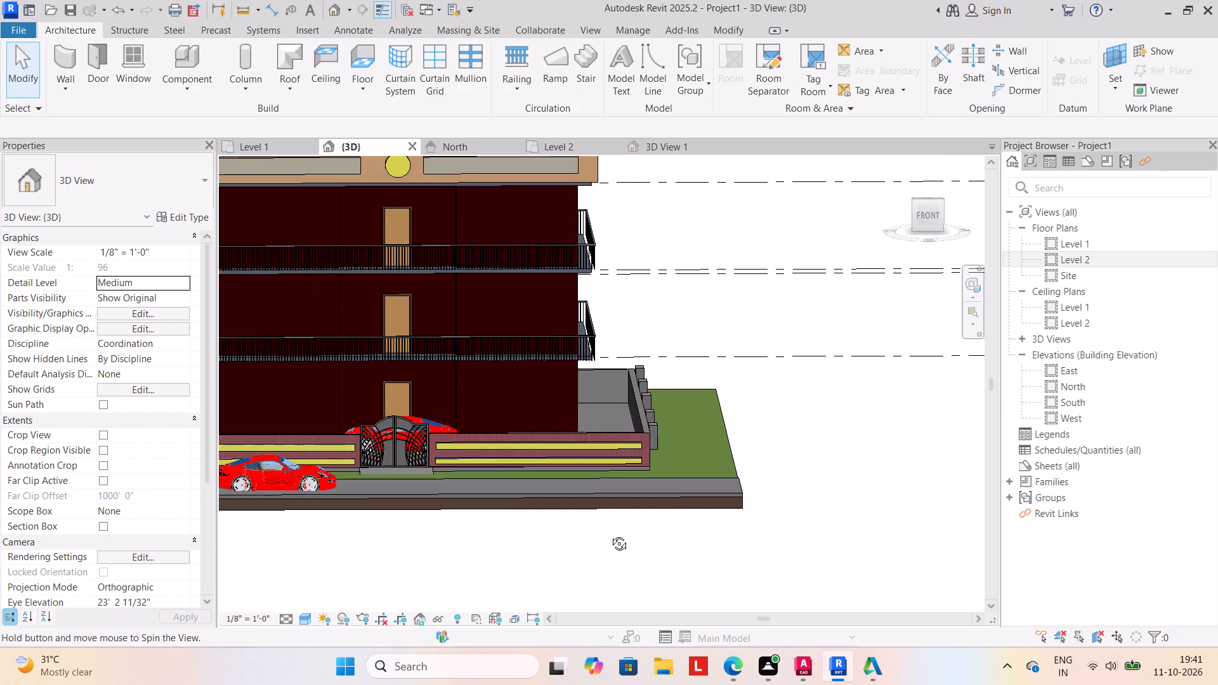
shift+middle_drag(610, 534, 586, 518)
shift+middle_drag(589, 513, 624, 523)
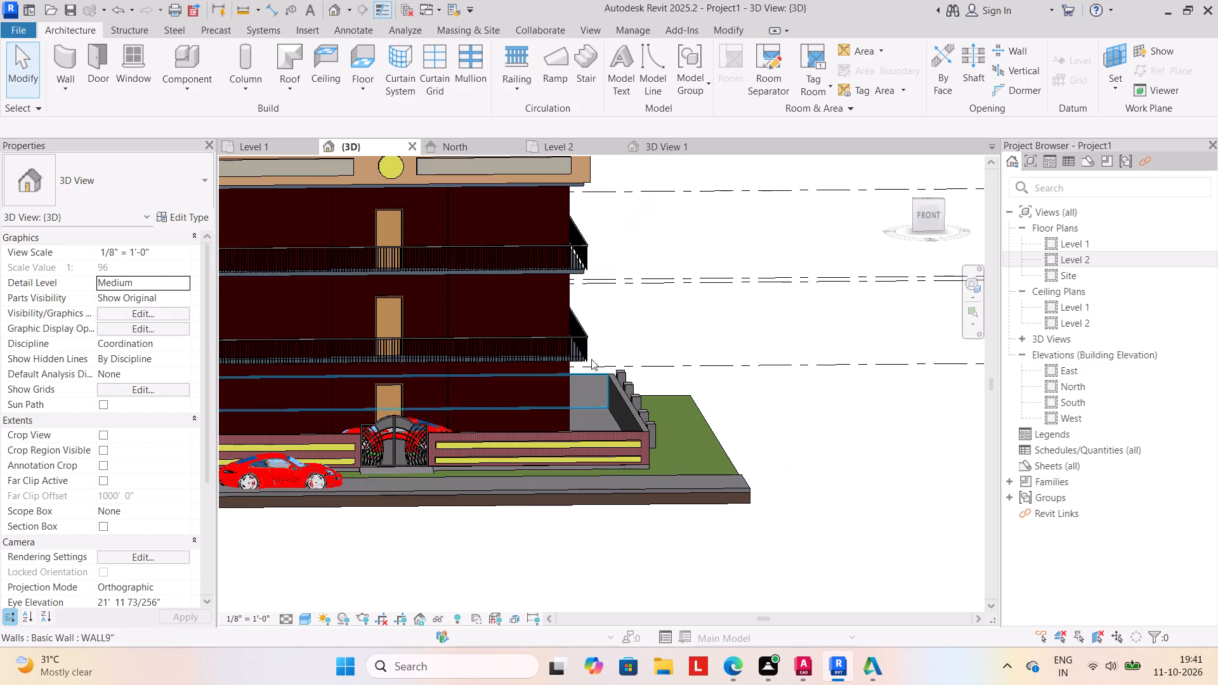
Start an in-place component in the Generic Models category, keeping the suggested name.
click(188, 89)
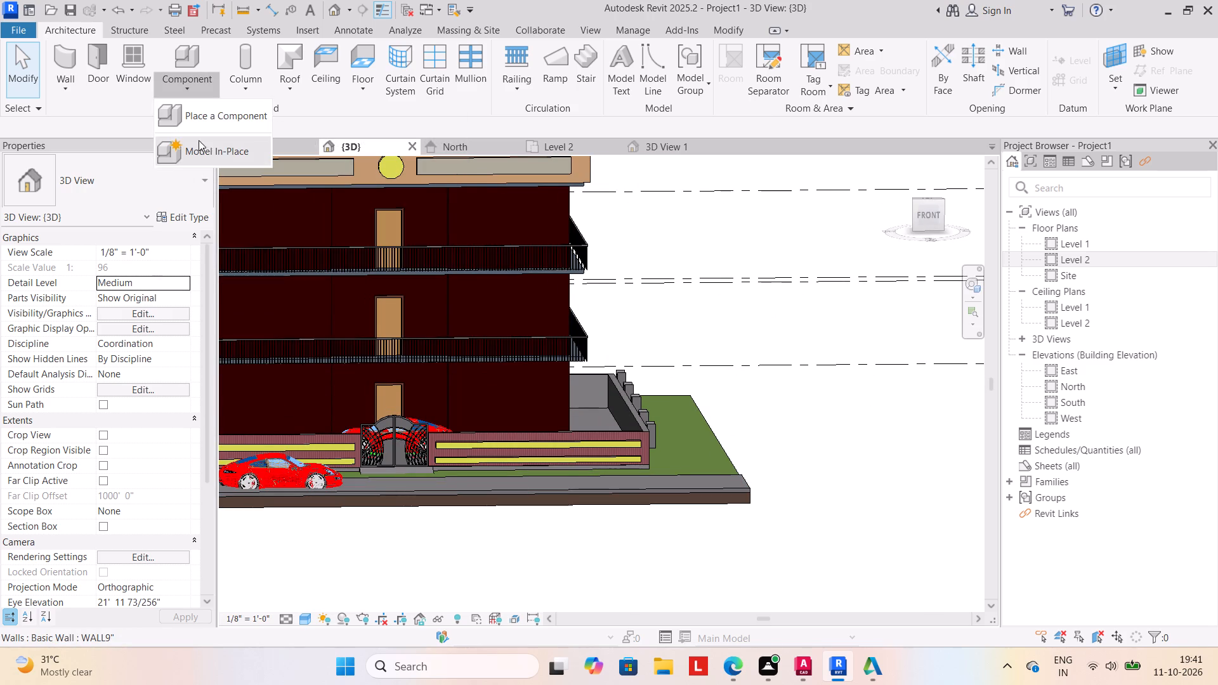
click(204, 147)
scroll(542, 297, down, 5)
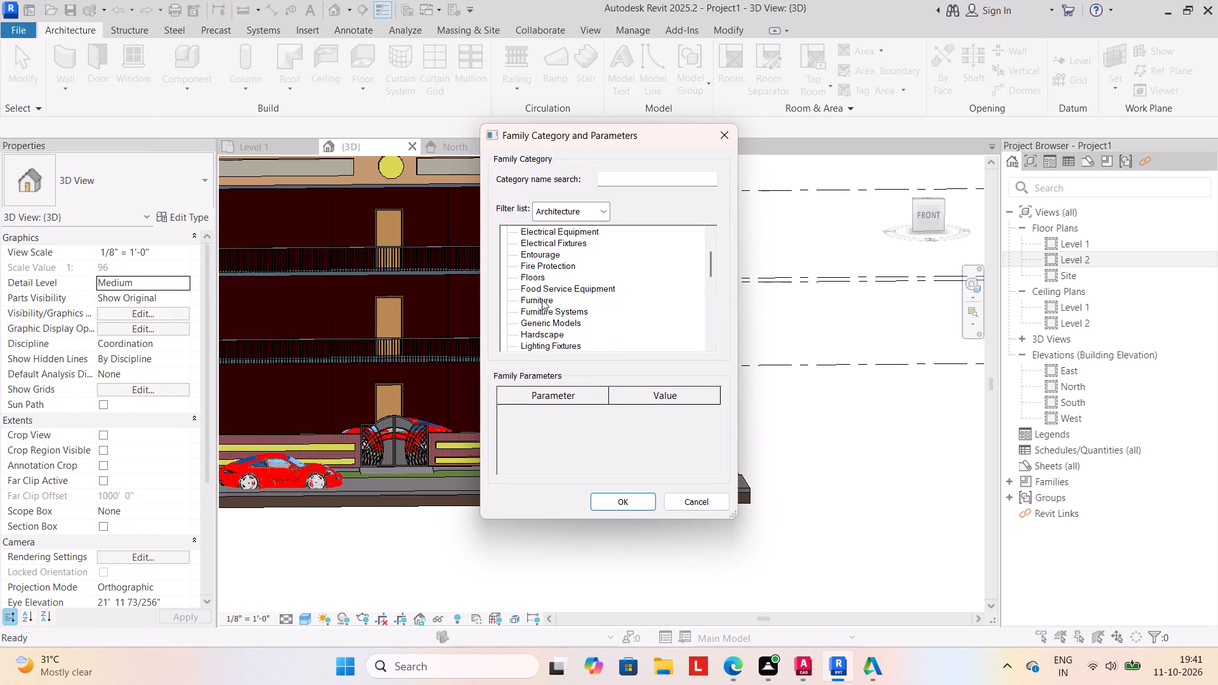
click(543, 318)
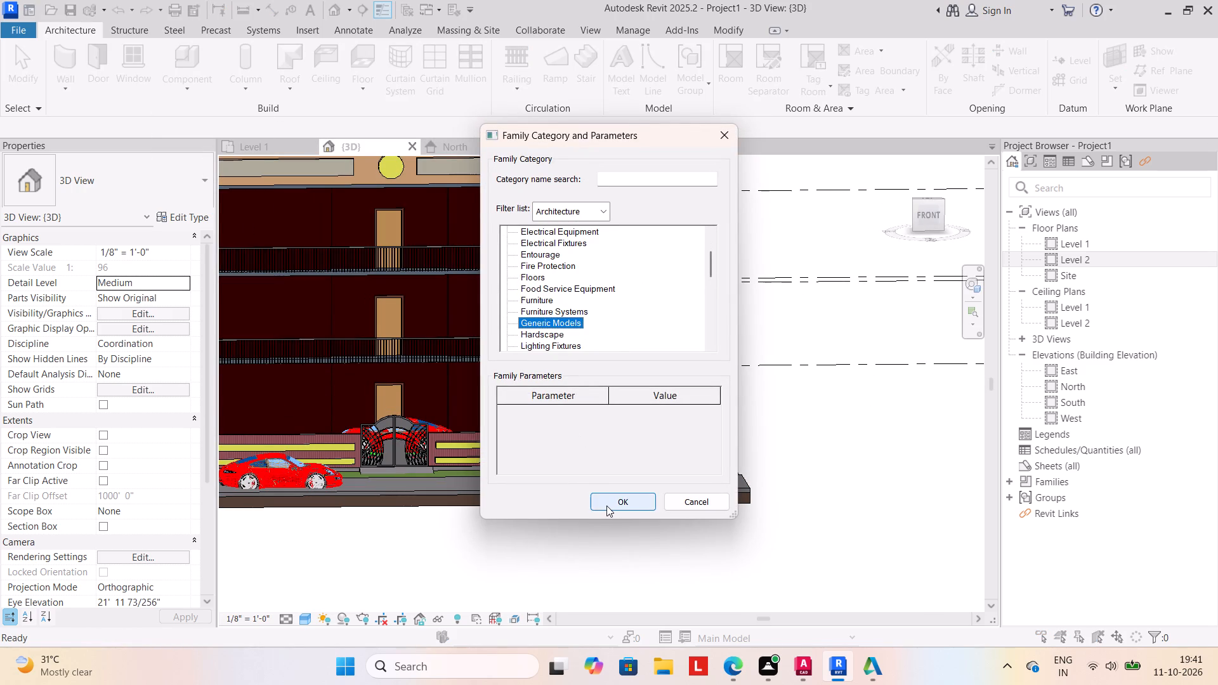
click(606, 506)
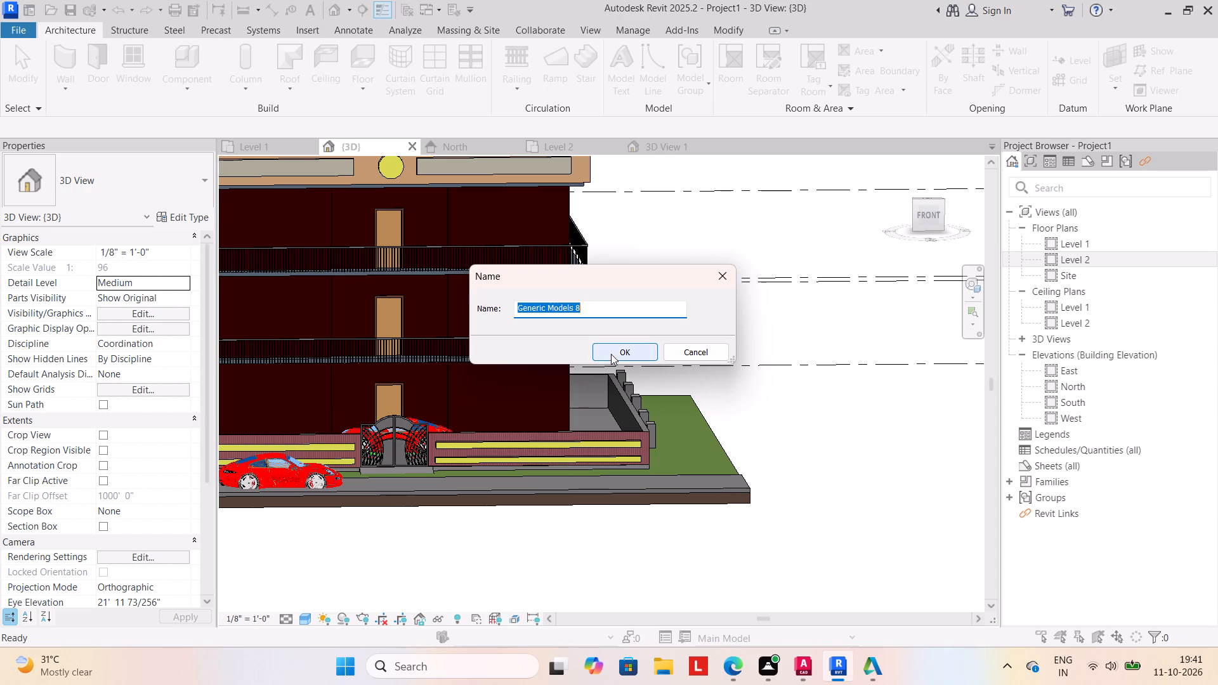
click(611, 354)
Extrude a rectangle about 3' 5" by 82' 4" on the Grassland toposolid, along its outer side edge beside the compound wall.
click(139, 68)
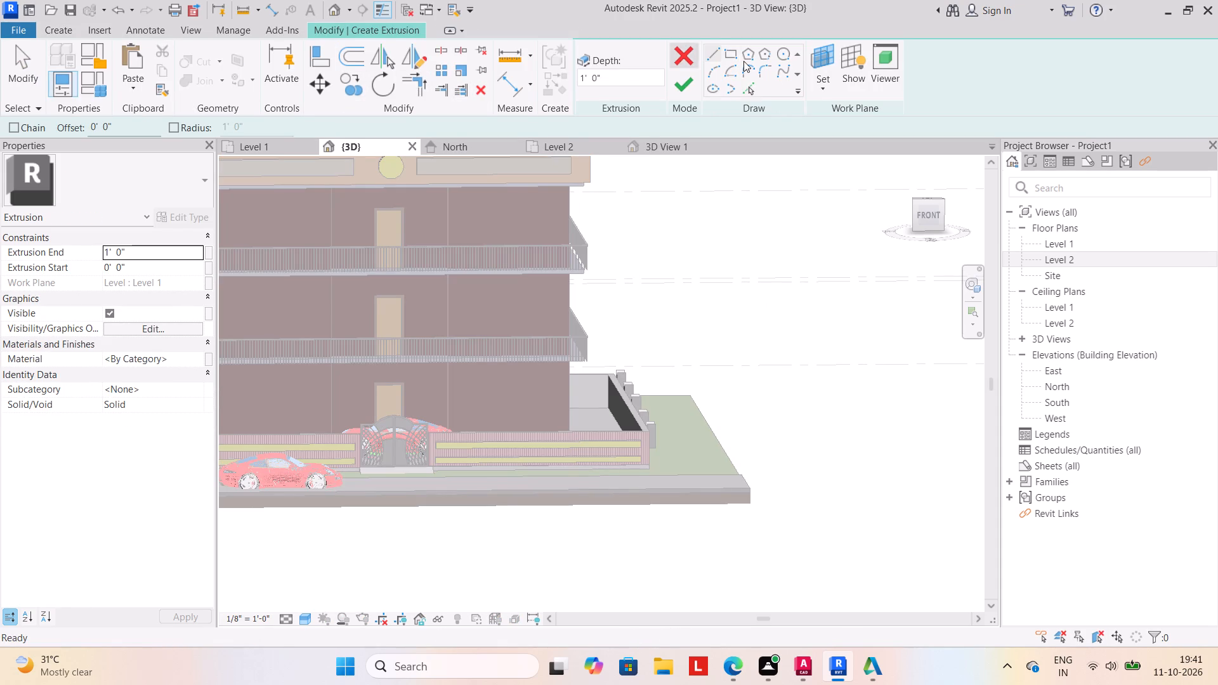
click(822, 86)
click(849, 150)
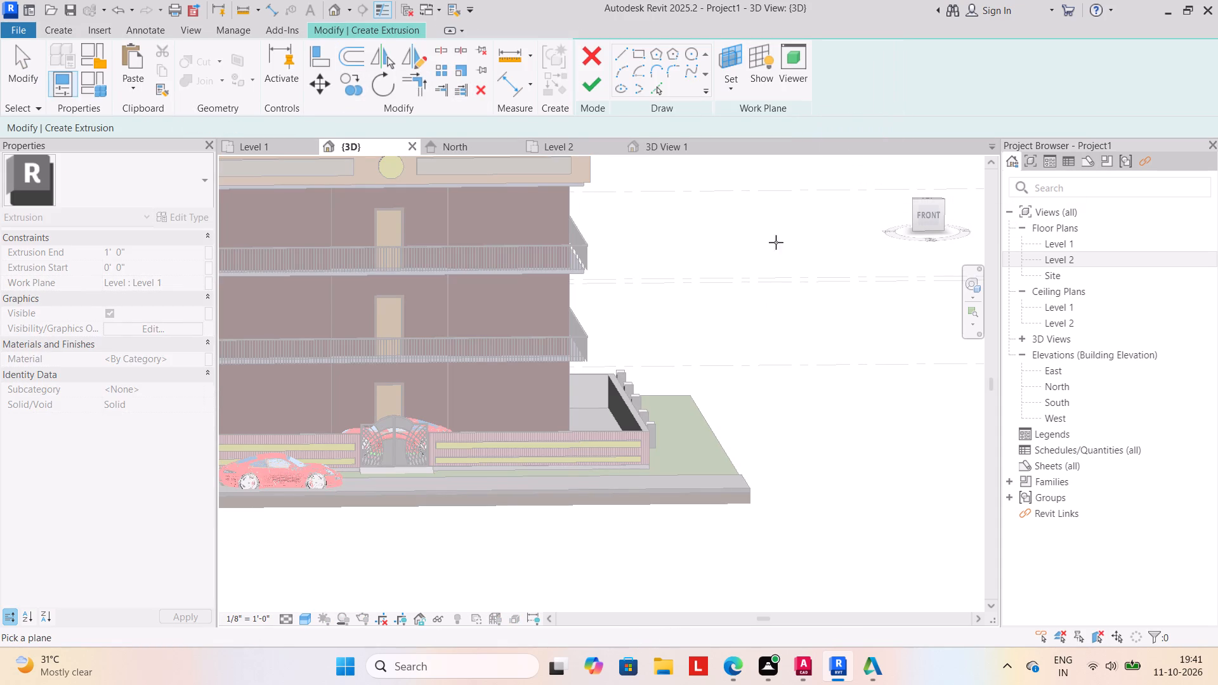
click(716, 441)
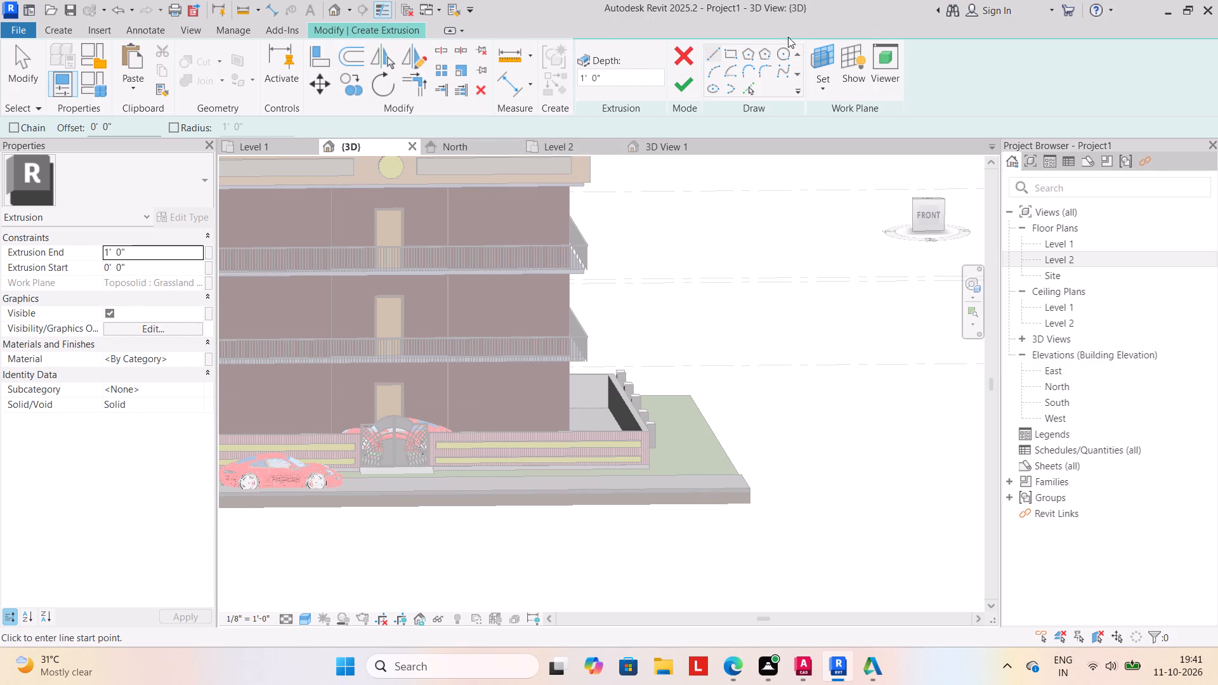
click(730, 55)
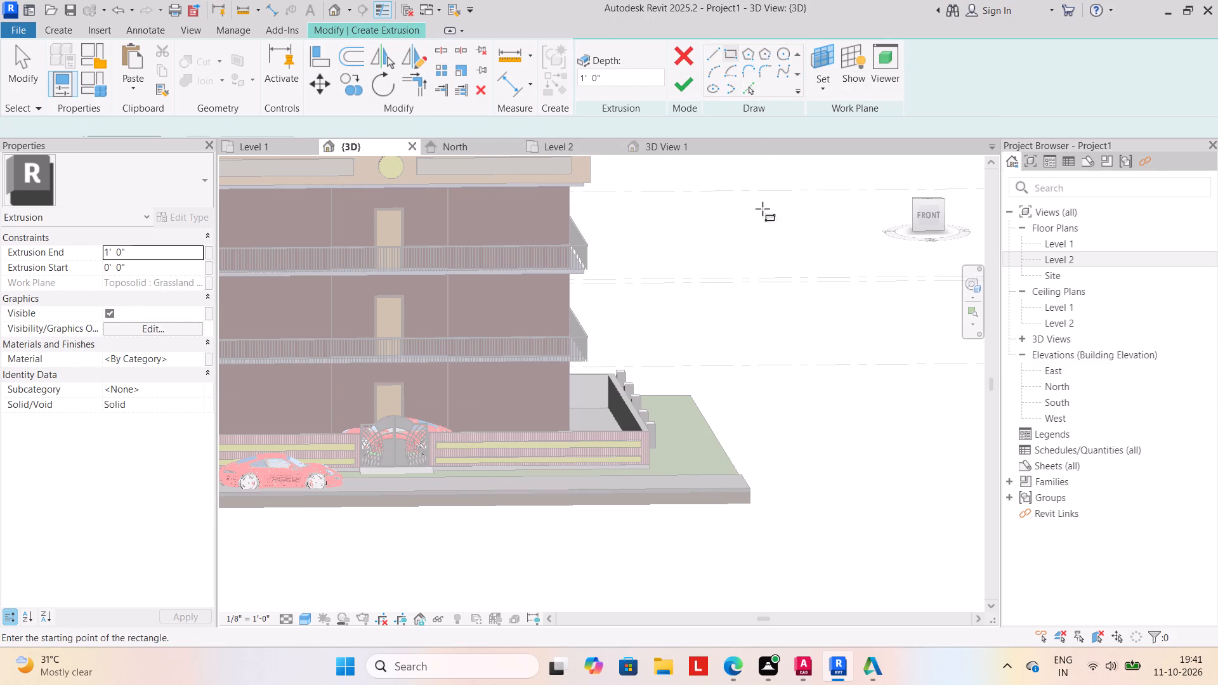
click(659, 392)
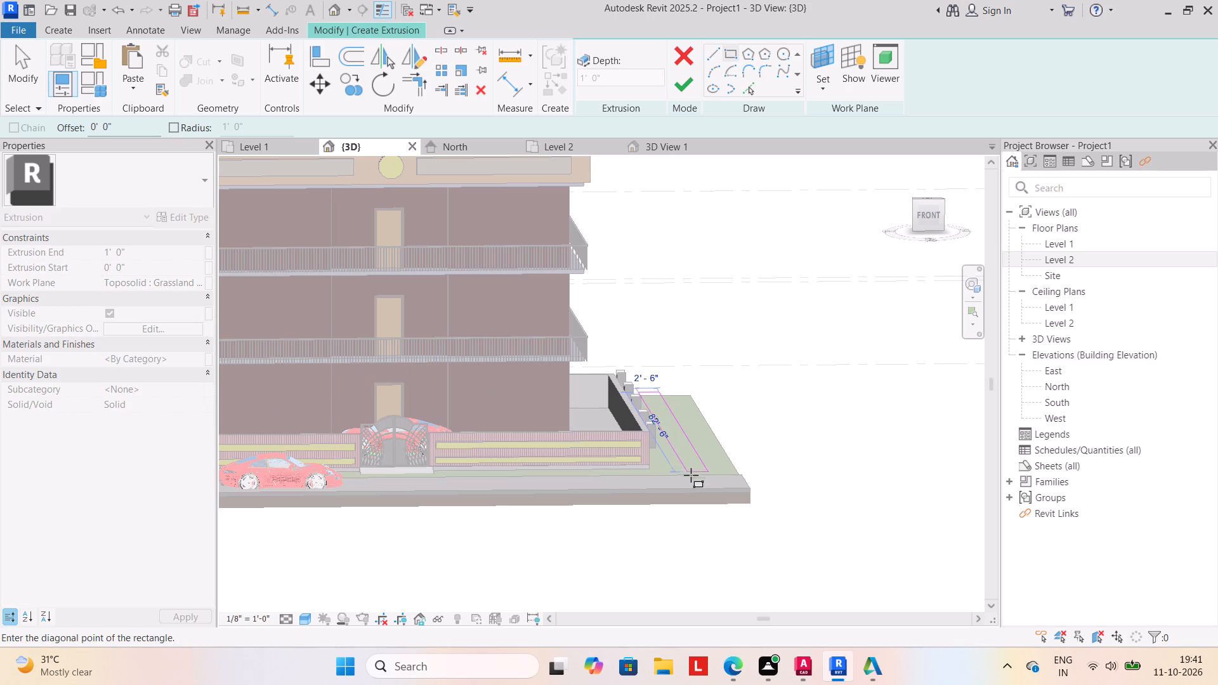
click(733, 474)
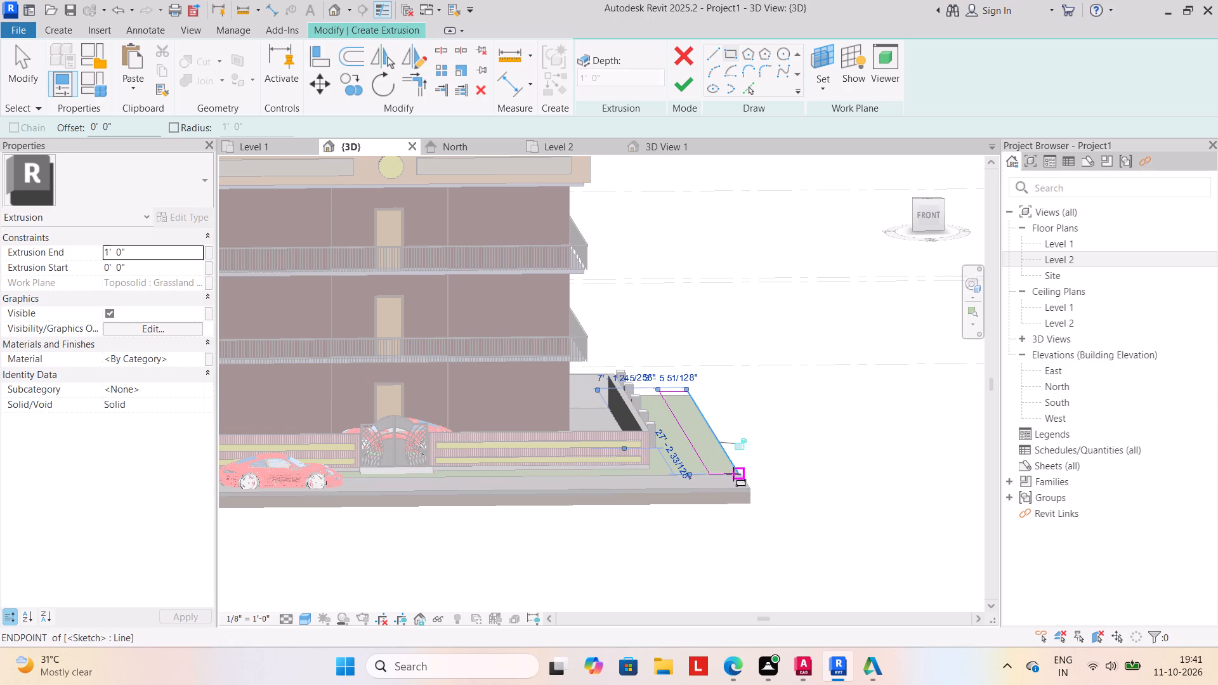
click(683, 86)
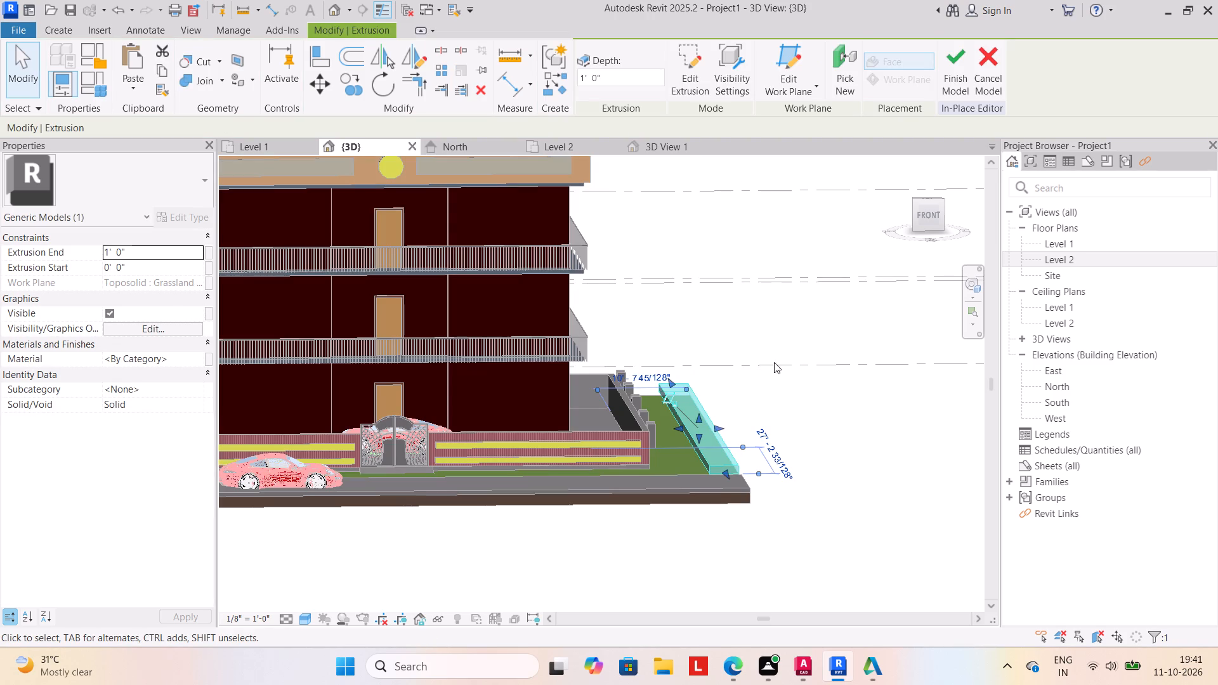
Set the side strip's extrusion end to 6".
click(133, 252)
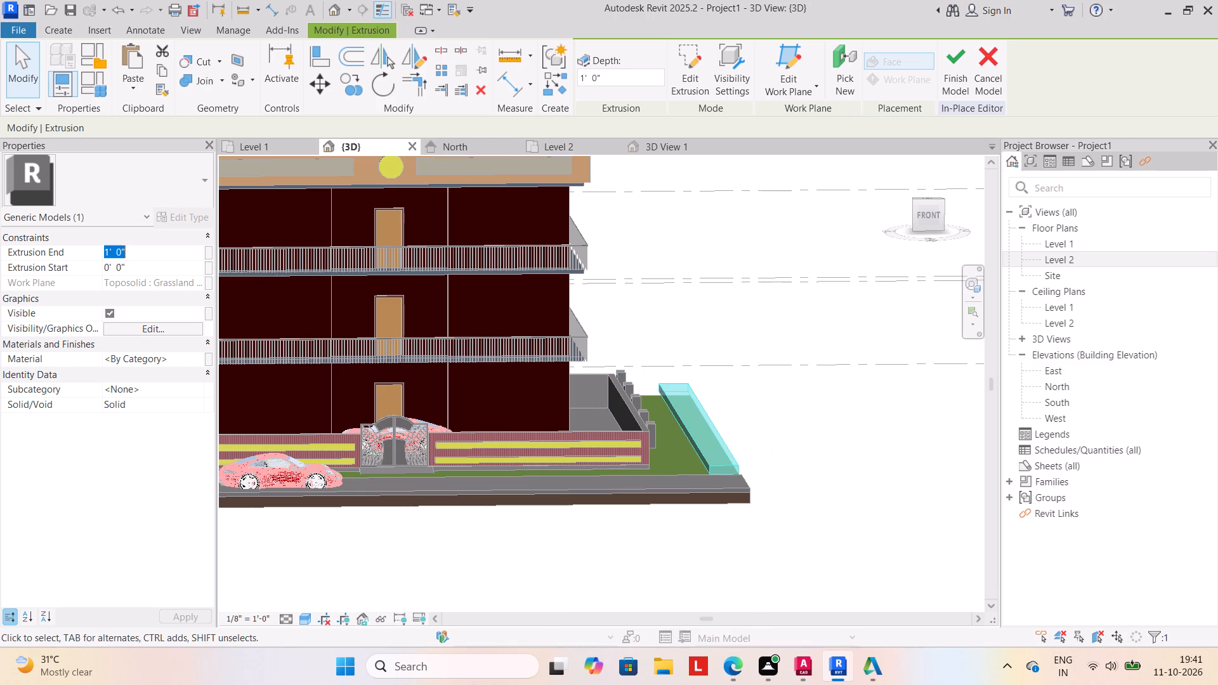
text(6")
key(Return)
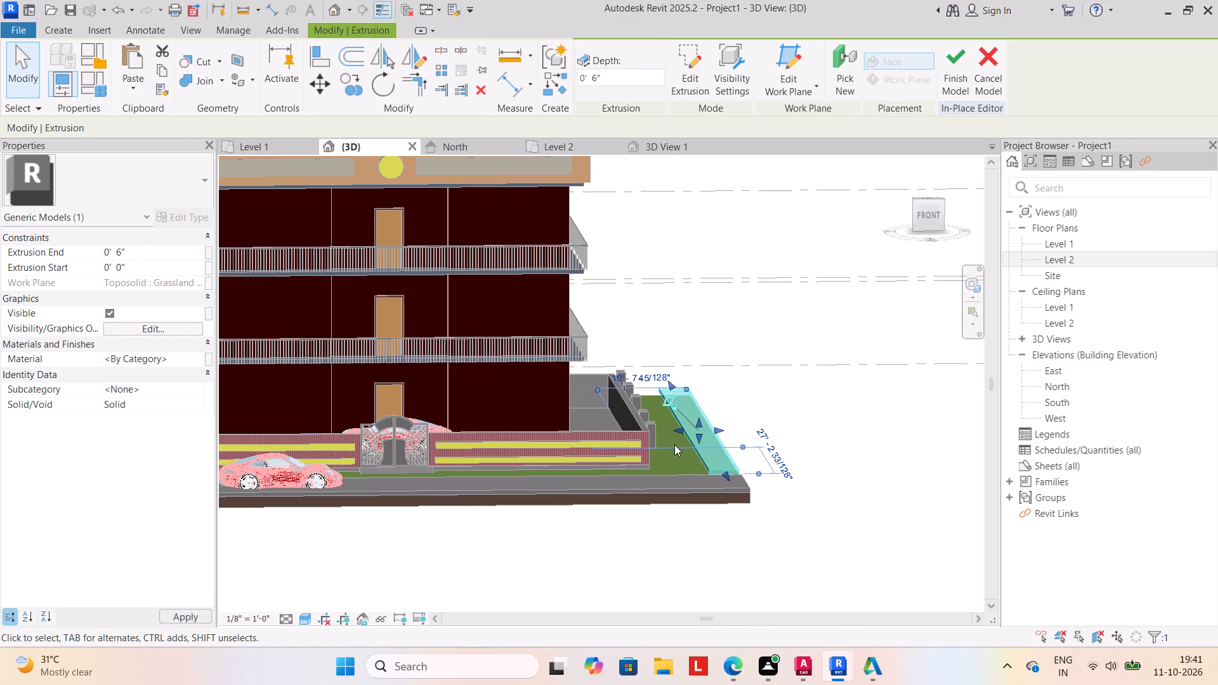
click(695, 538)
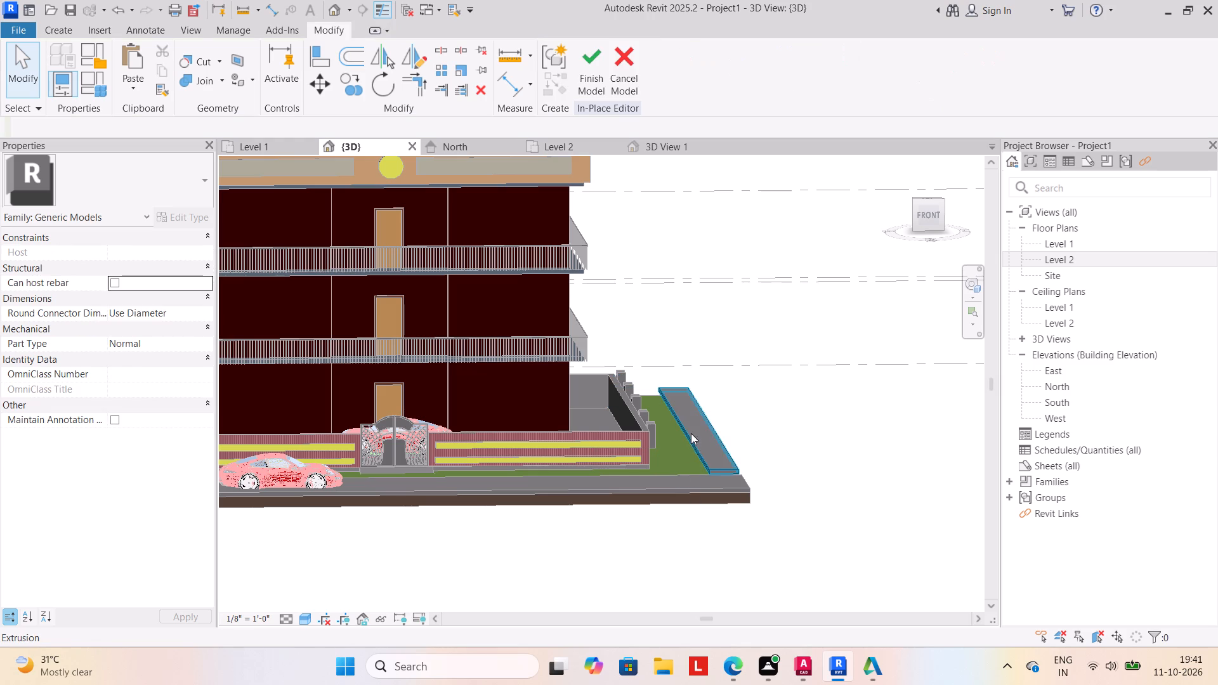
Widen the side strip toward the compound wall and finish the in-place model.
click(693, 431)
click(672, 429)
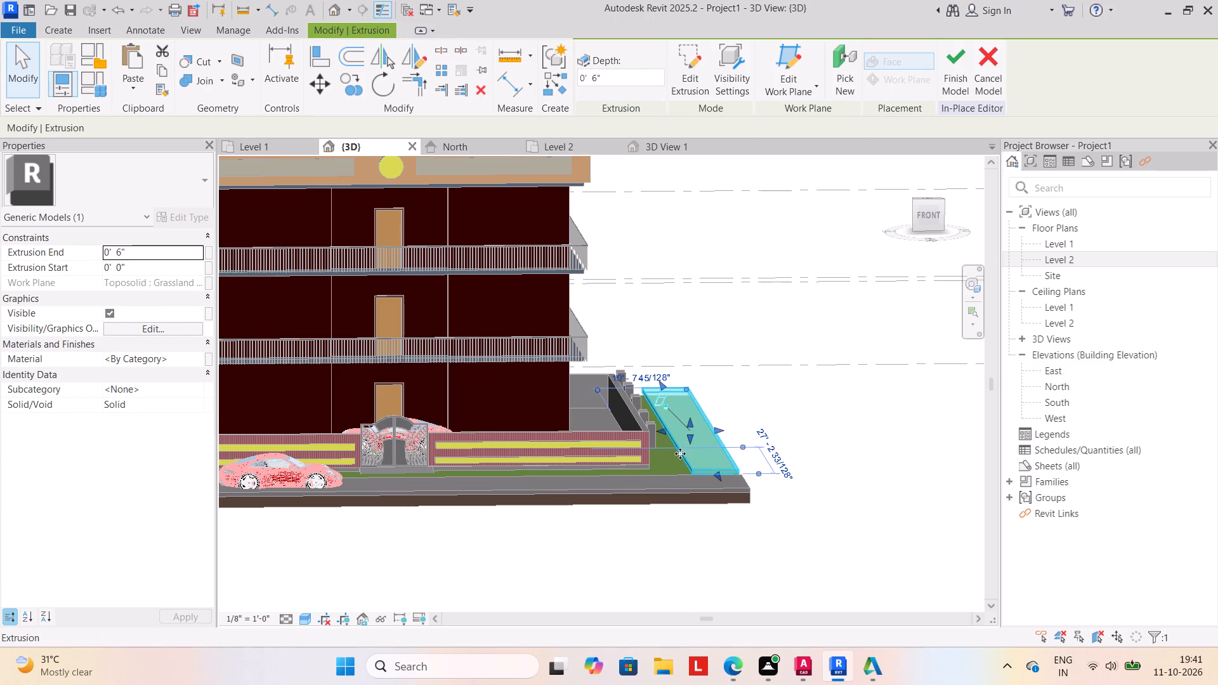
click(638, 544)
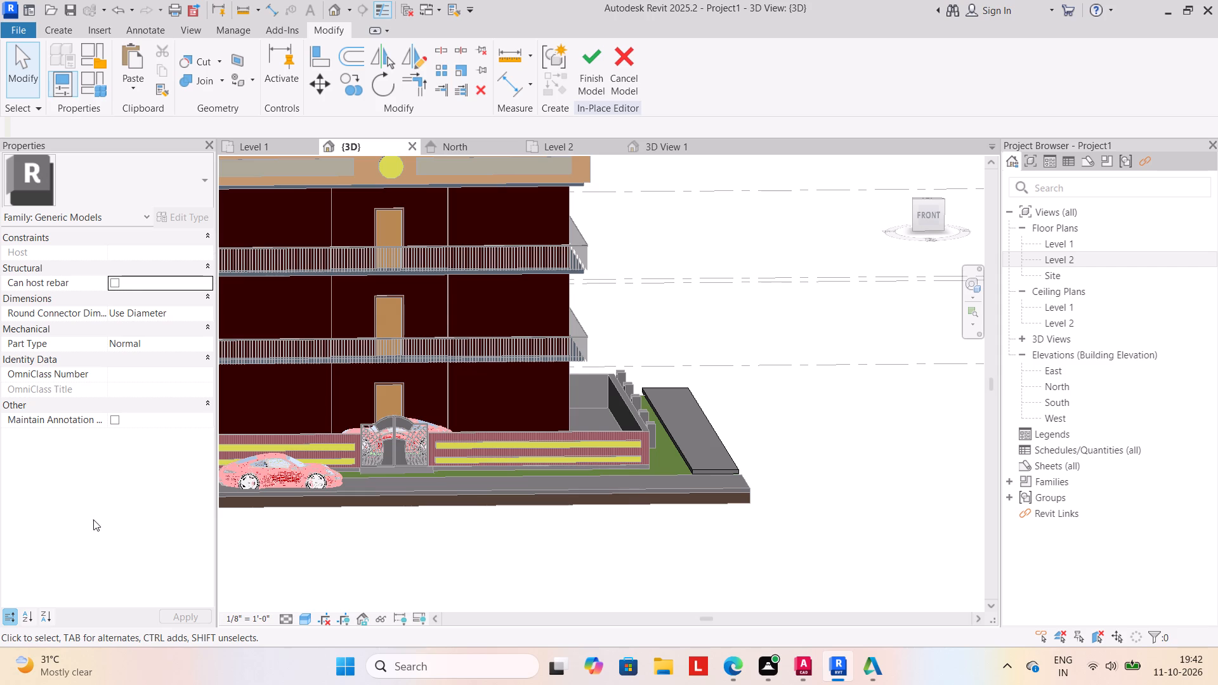
click(593, 72)
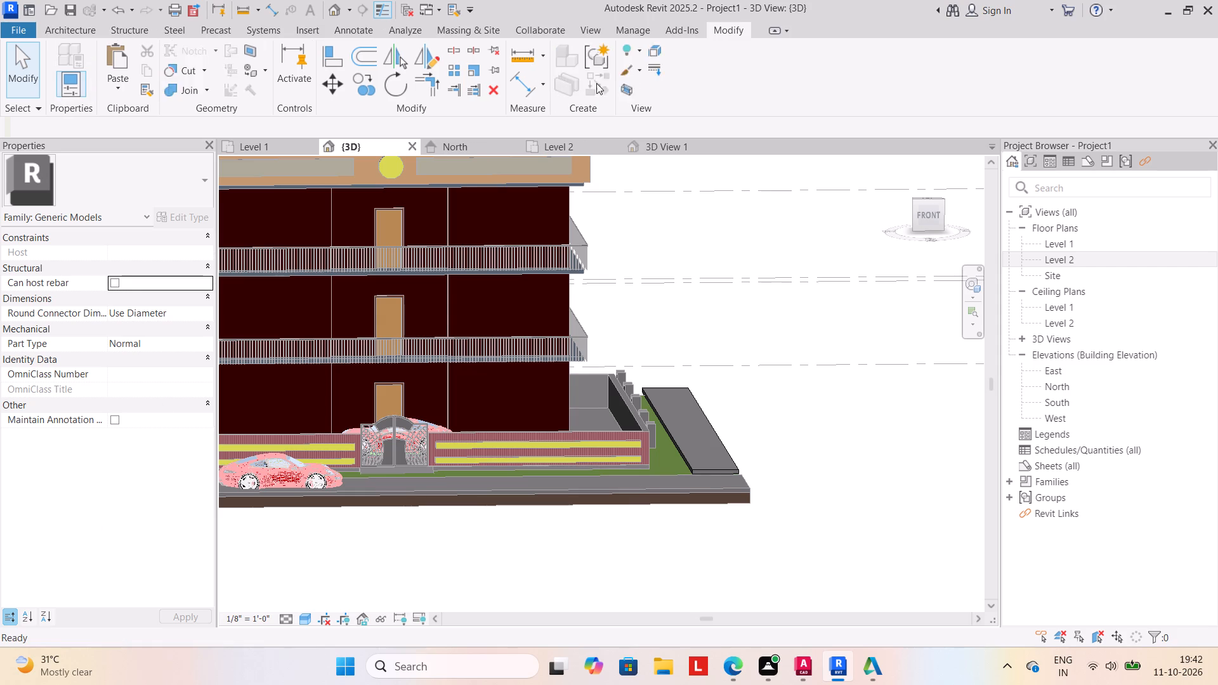
click(743, 198)
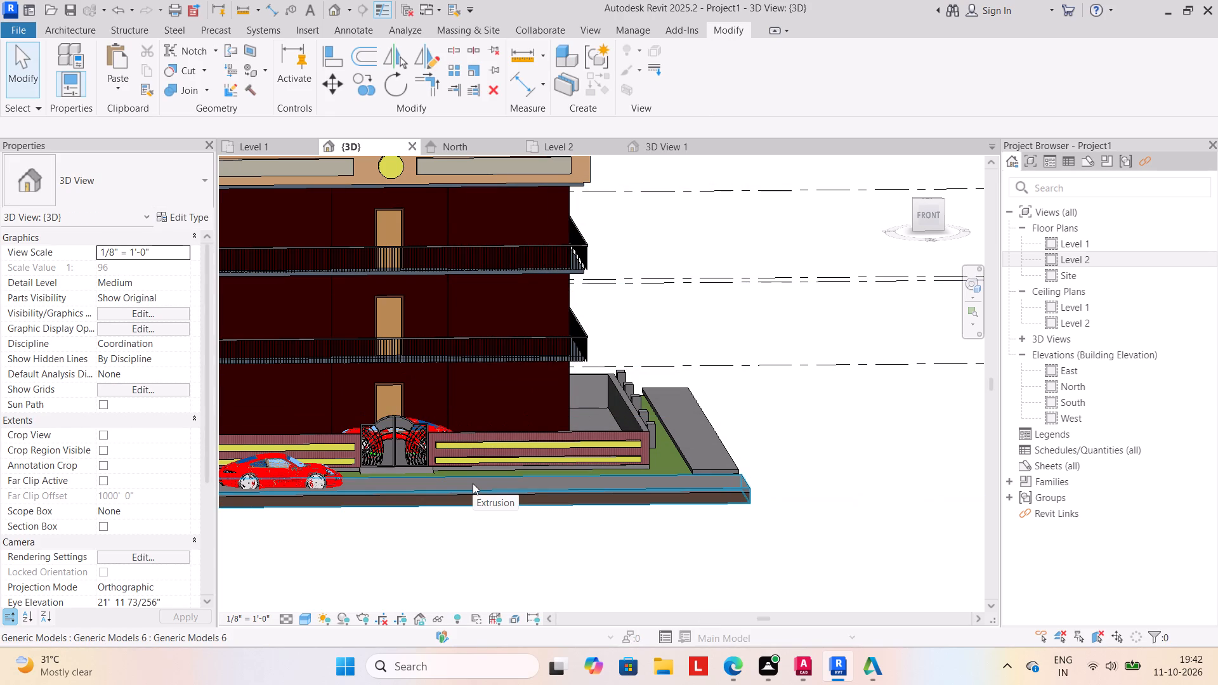
Save the project on the Desktop as a project file named FU31.dwg.
scroll(495, 499, down, 4)
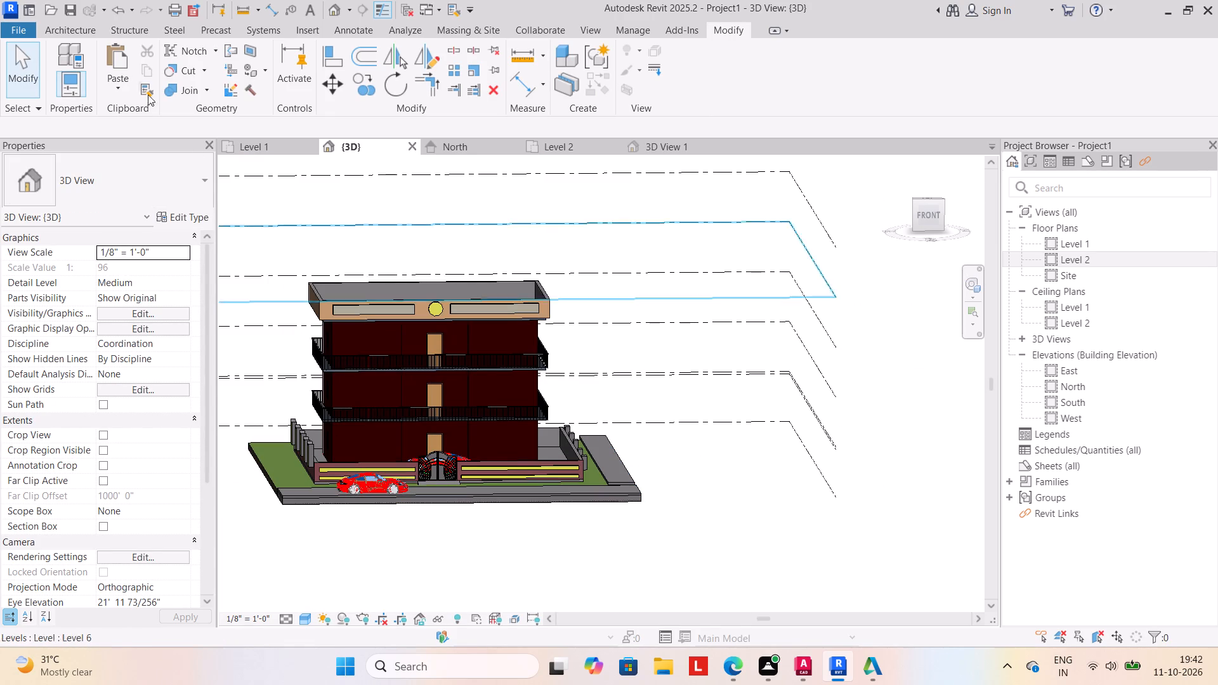
click(12, 29)
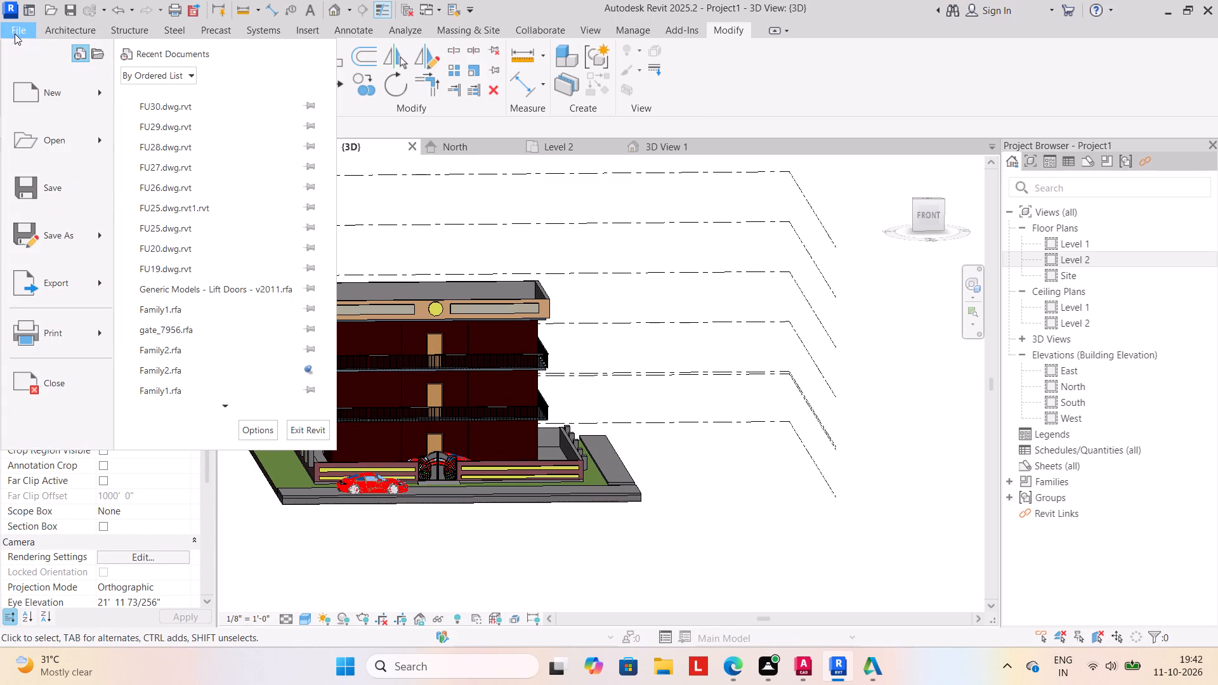
click(53, 230)
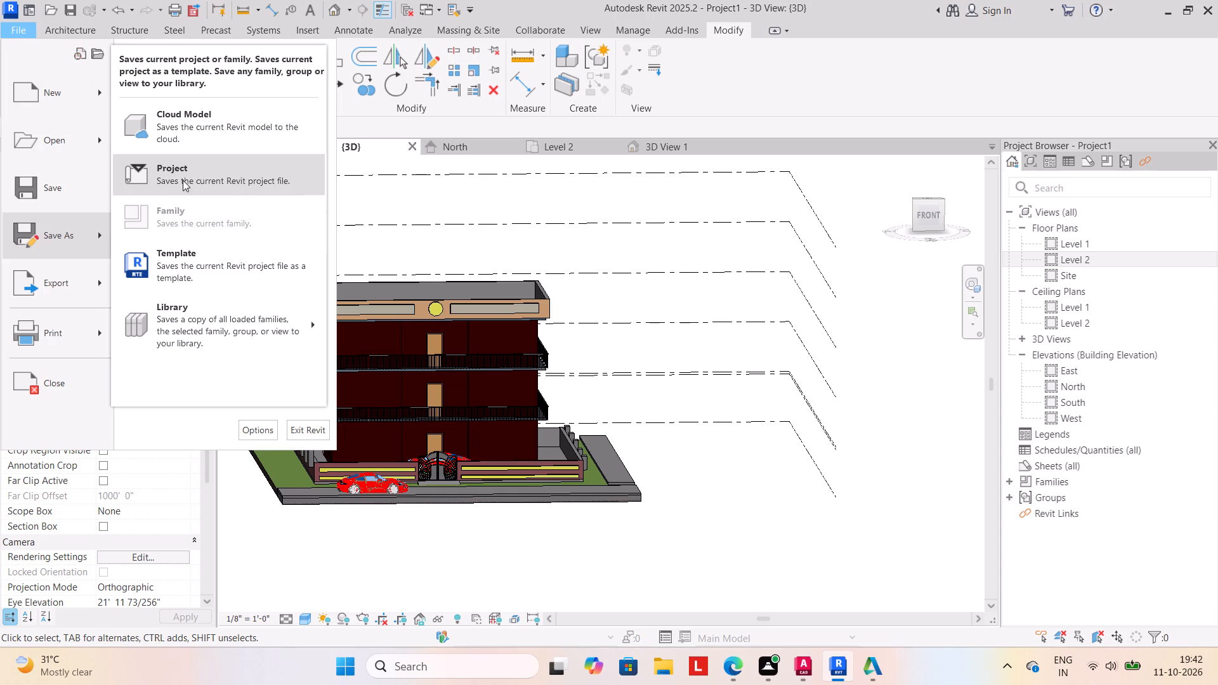
click(187, 174)
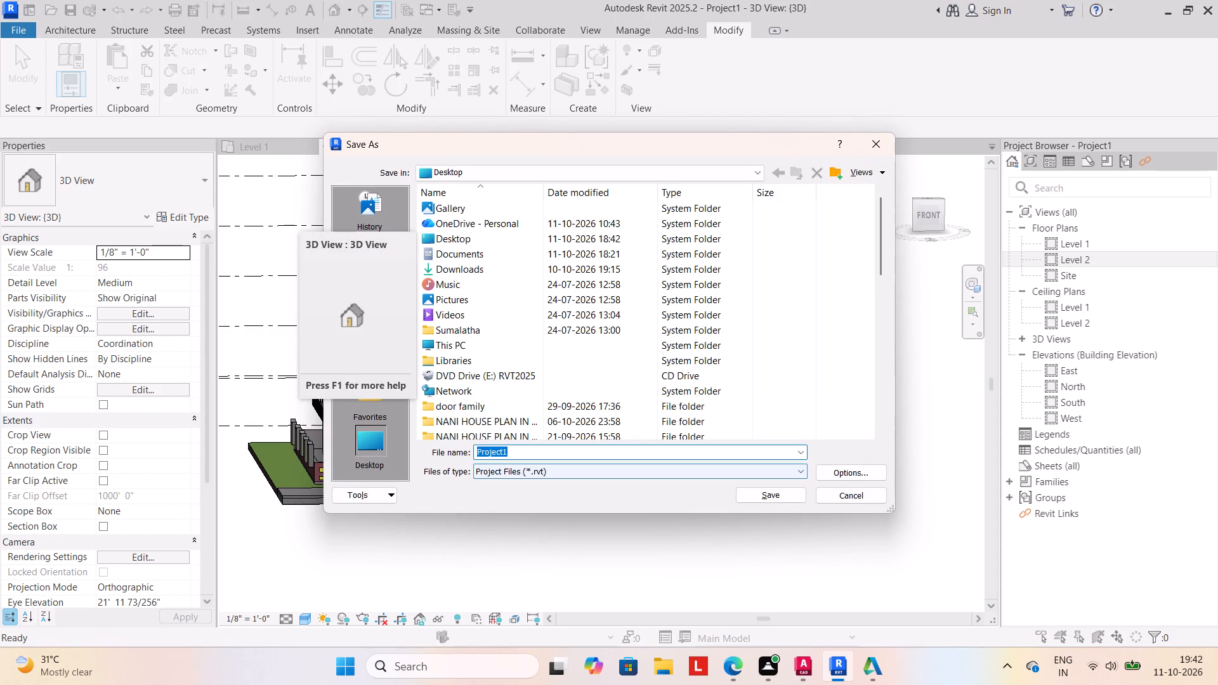
scroll(567, 309, down, 7)
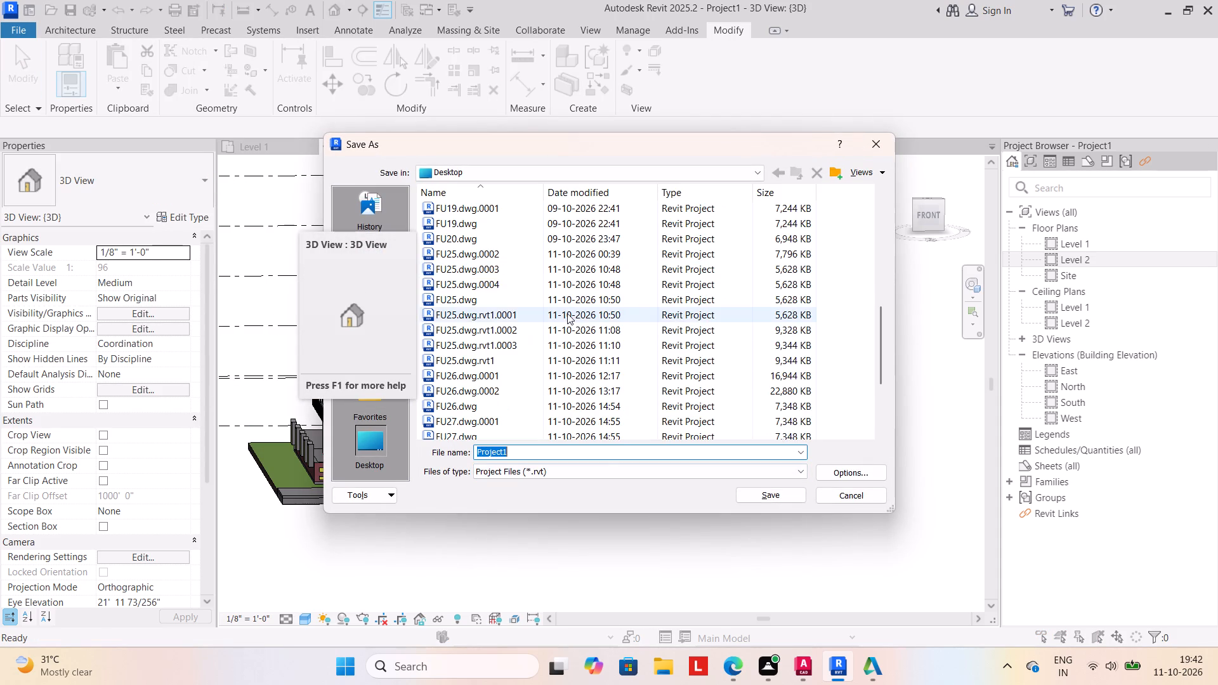
scroll(567, 318, up, 1)
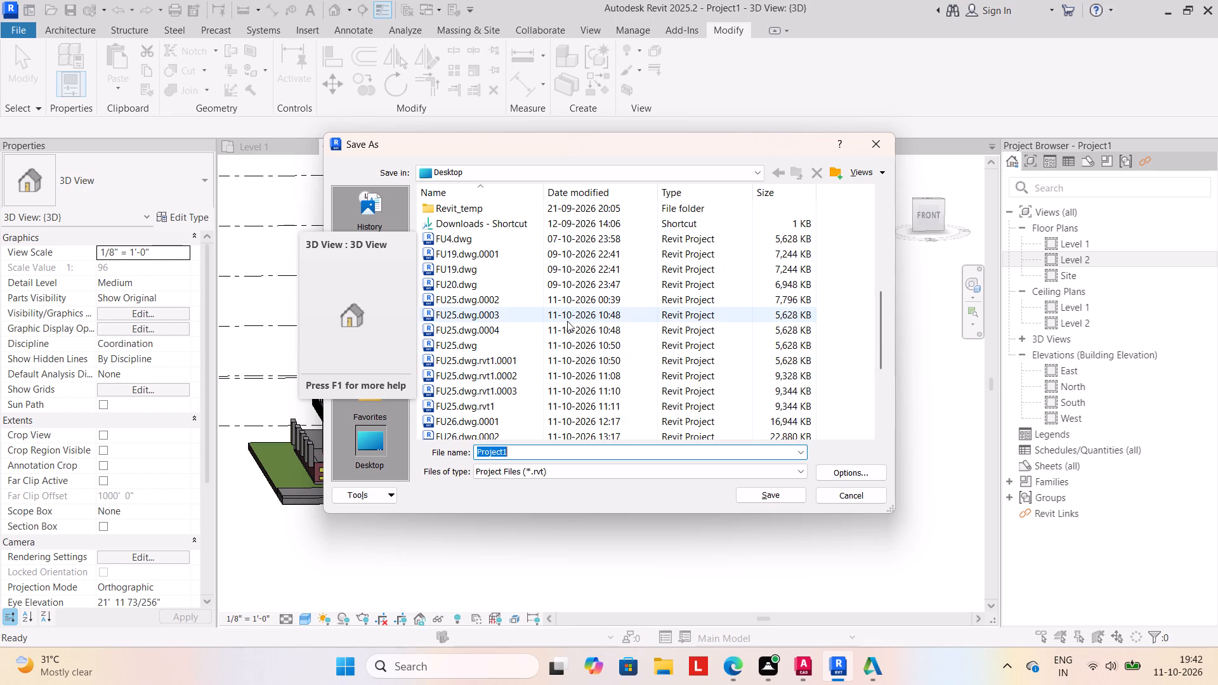
scroll(566, 324, down, 4)
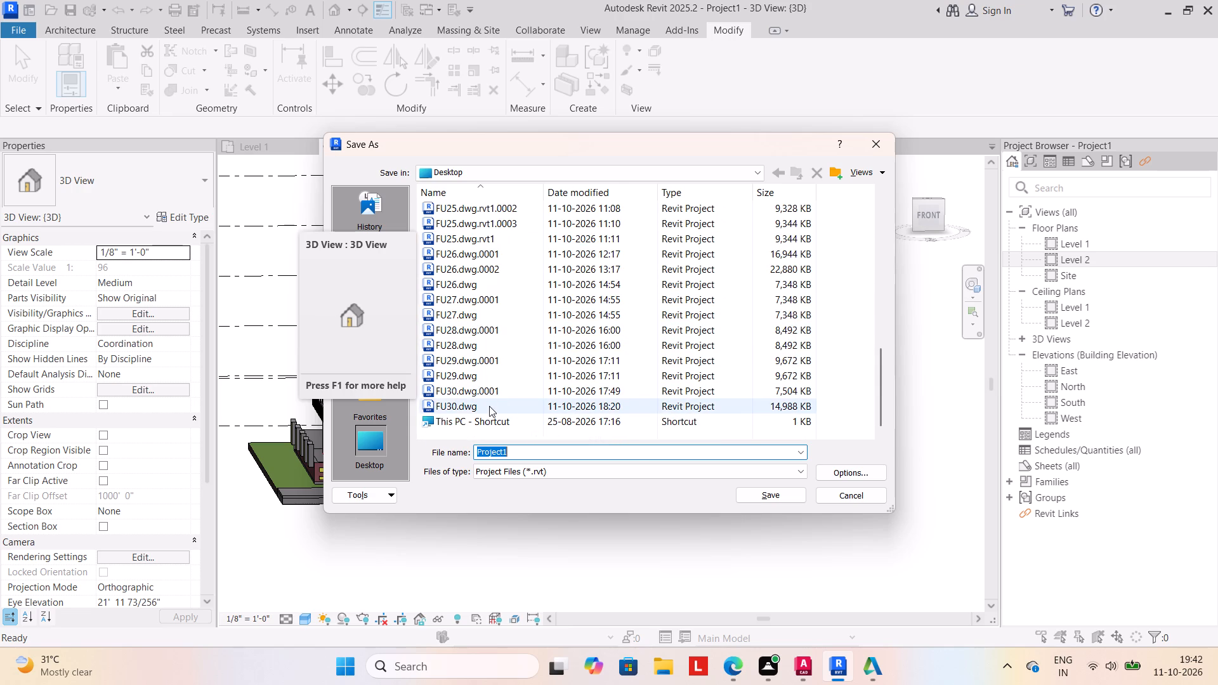
click(645, 452)
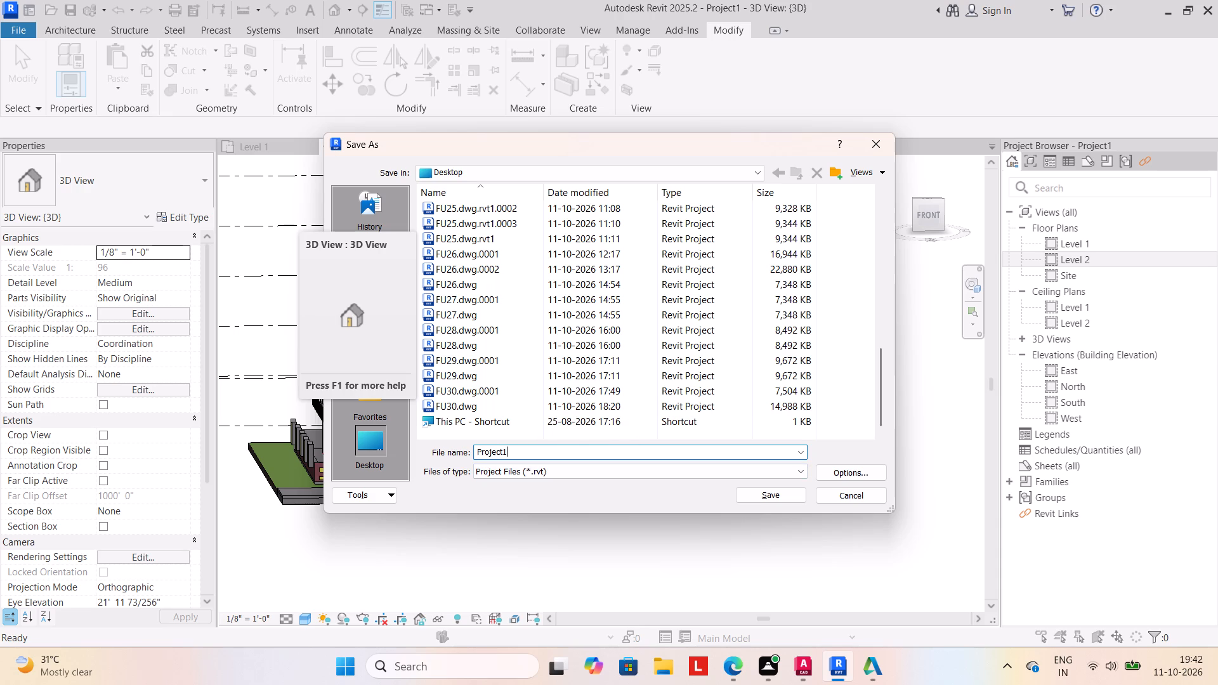
key(BackSpace)
key(BackSpace)
key(BackSpace)
key(BackSpace)
key(BackSpace)
key(BackSpace)
key(BackSpace)
key(BackSpace)
key(BackSpace)
key(BackSpace)
key(BackSpace)
key(BackSpace)
key(BackSpace)
key(BackSpace)
text(FU)
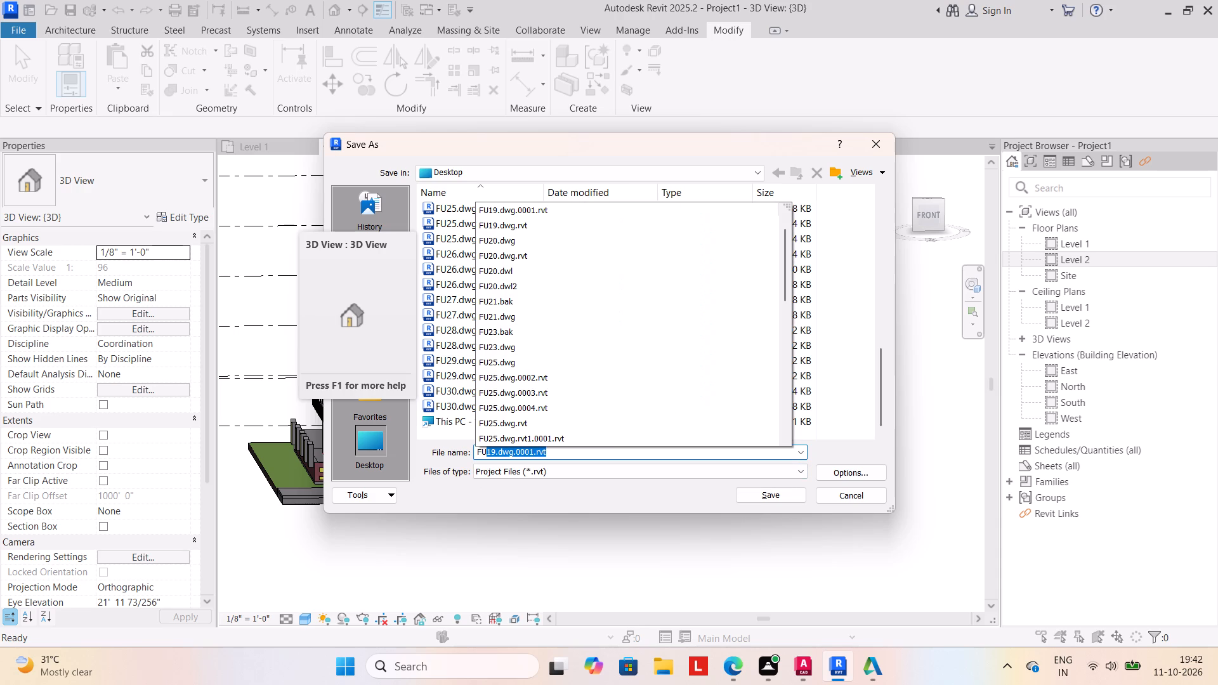
key(3)
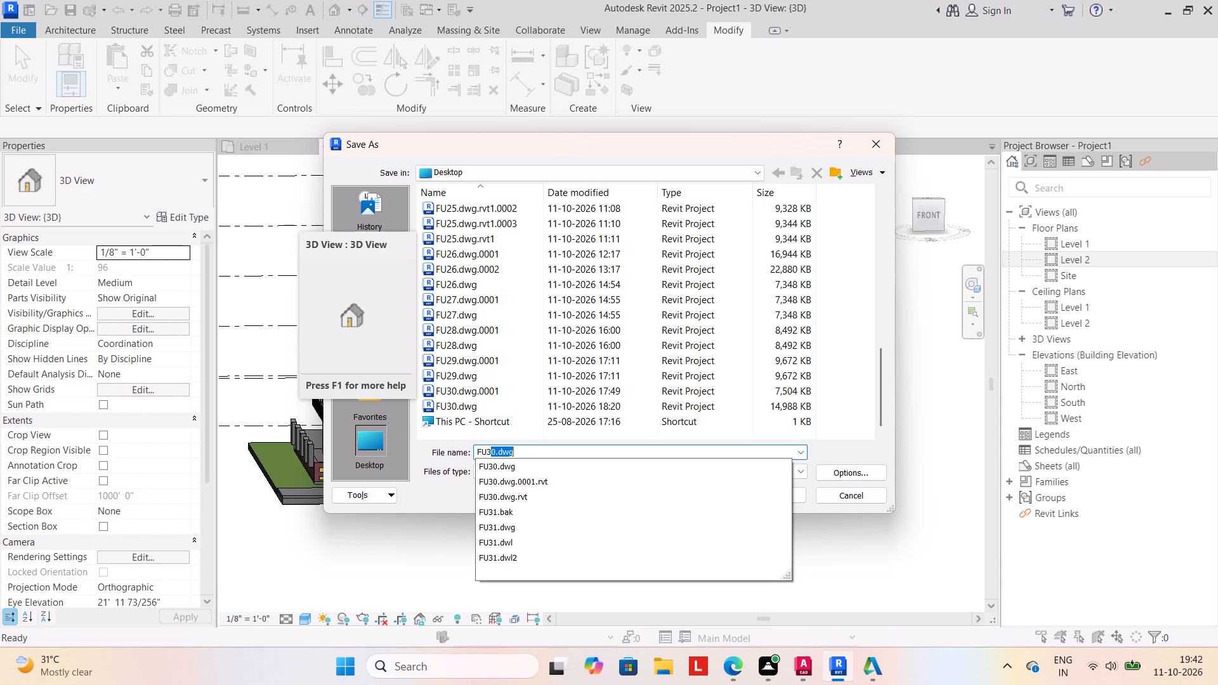
key(1)
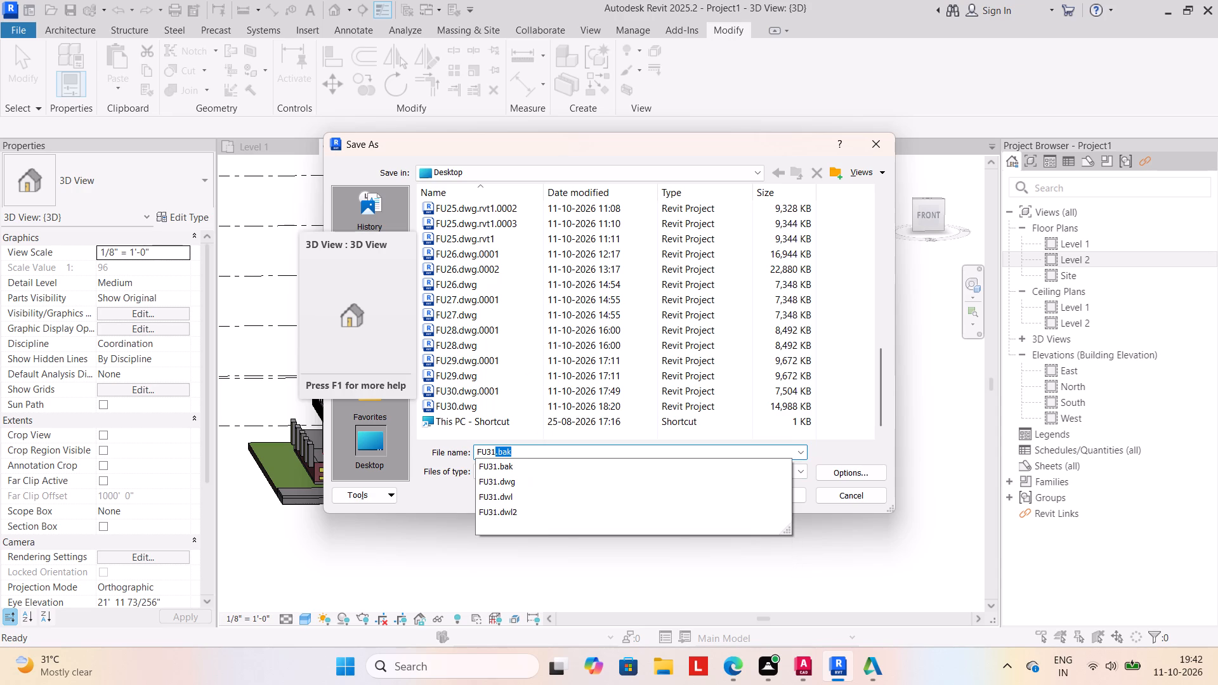
click(641, 486)
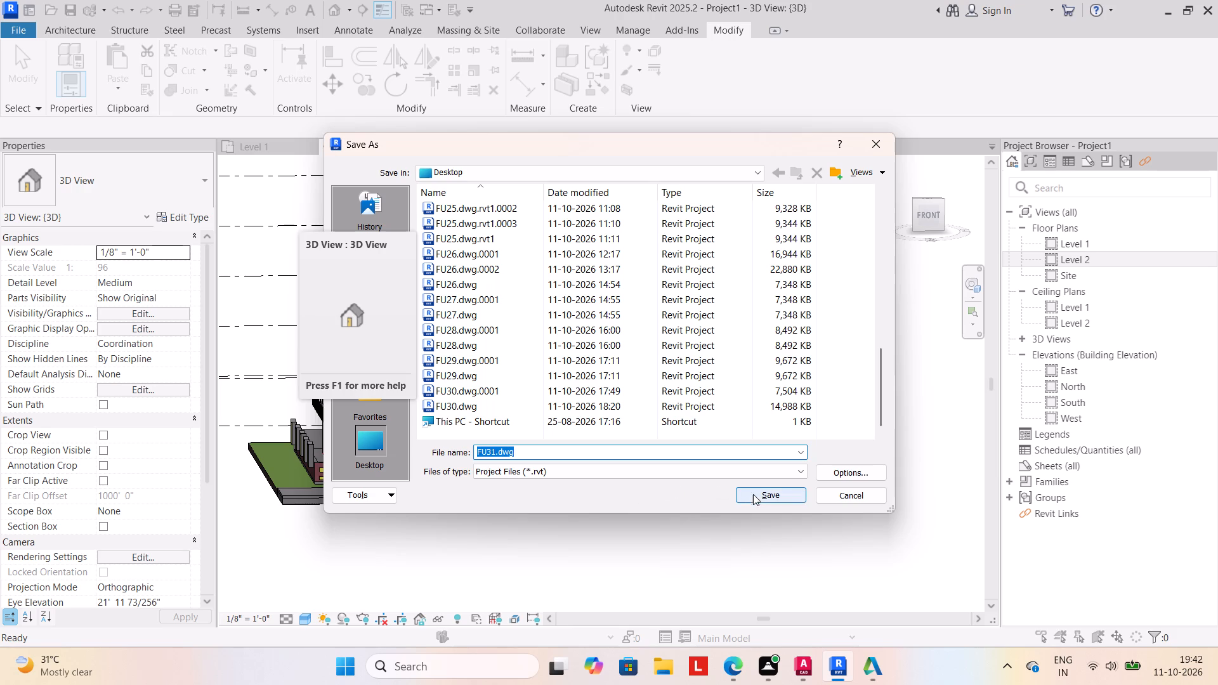
click(759, 497)
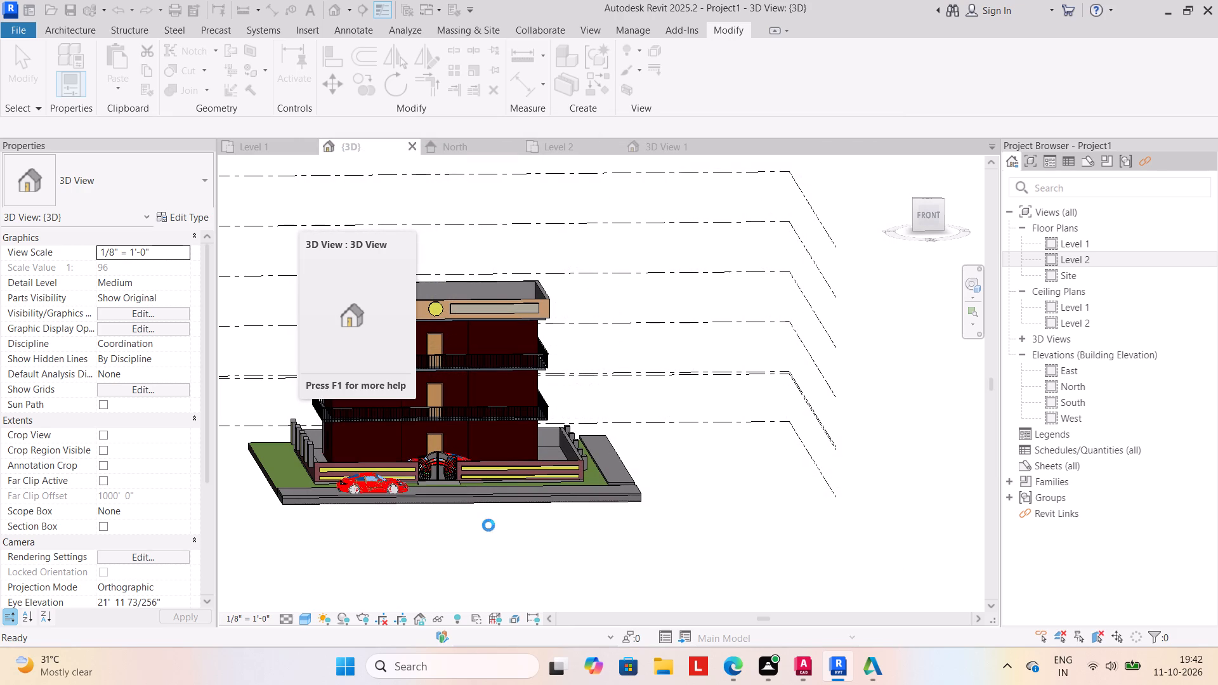
key(Escape)
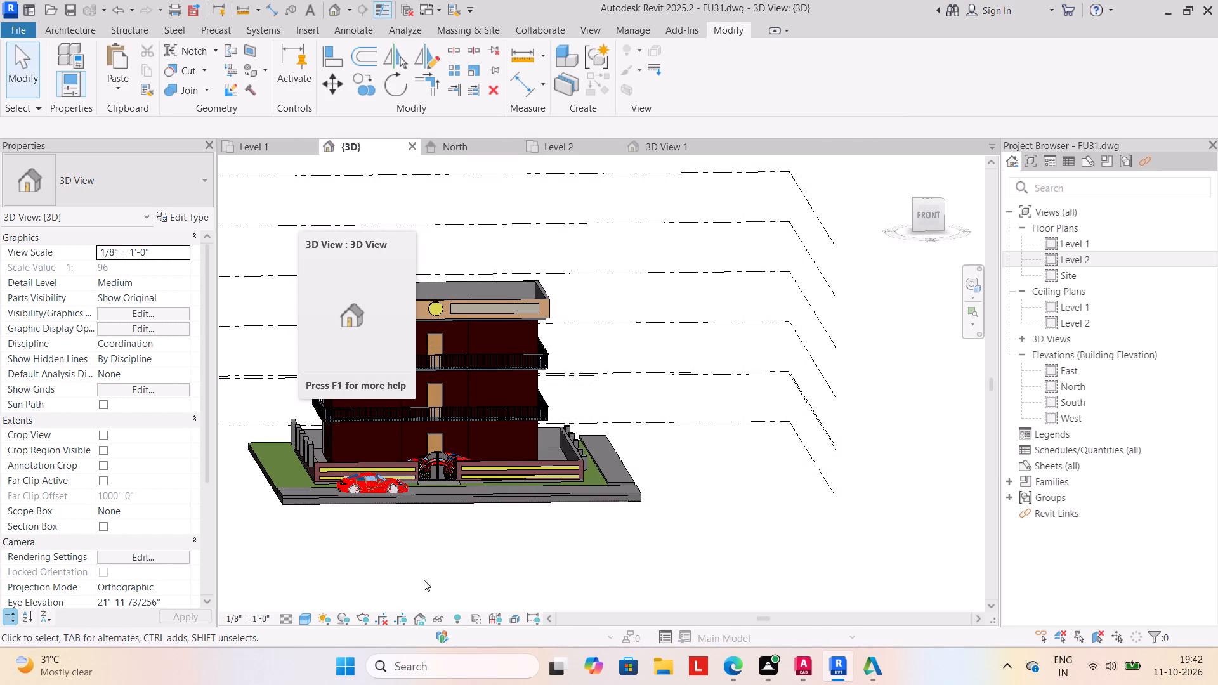
Save the project to the Desktop again with Save As, keeping the name FU31.dwg.rvt.
click(6, 28)
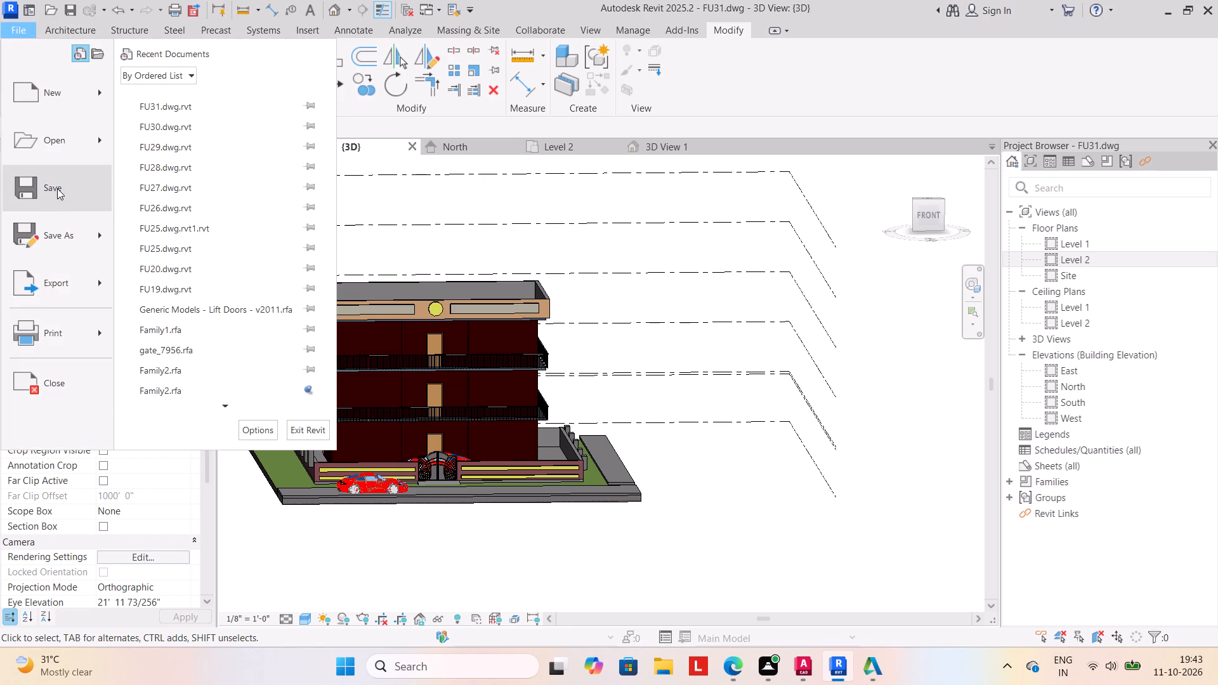
click(52, 230)
click(246, 166)
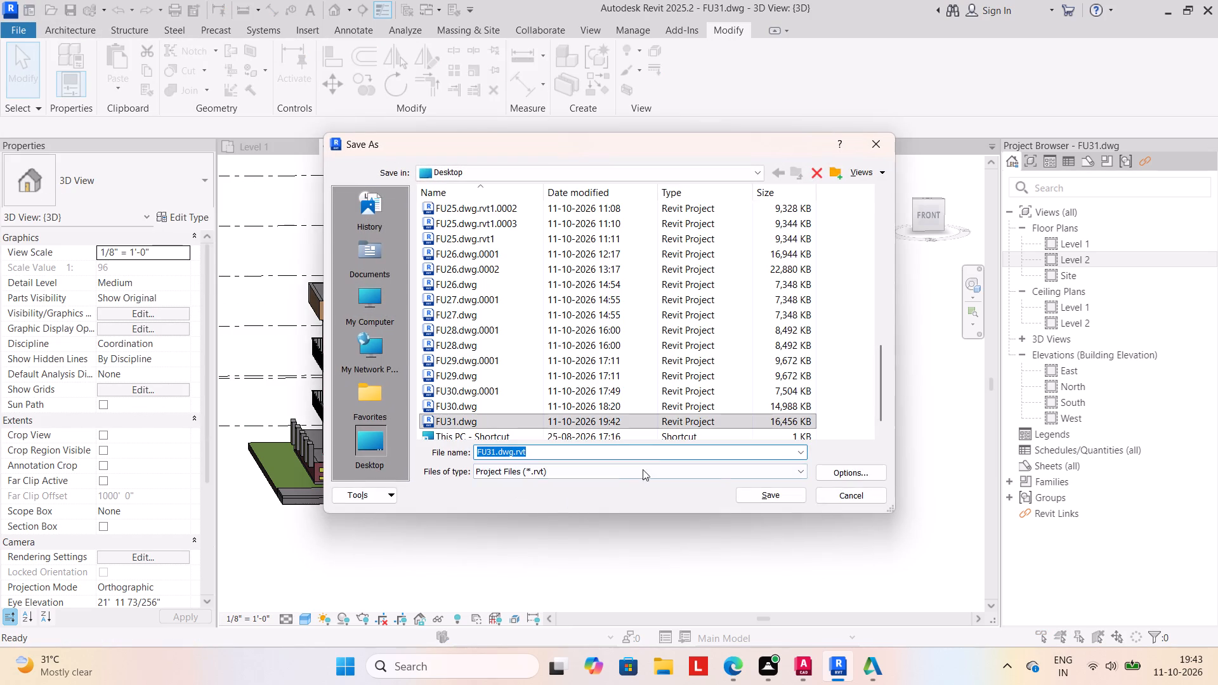
click(762, 498)
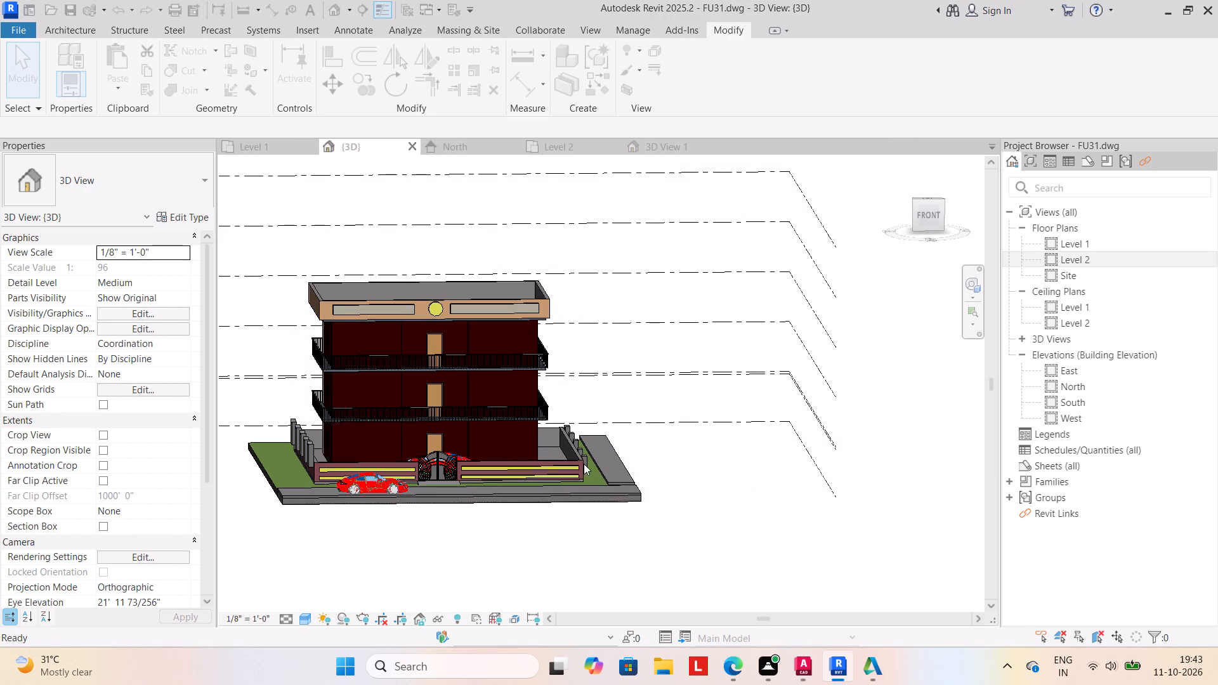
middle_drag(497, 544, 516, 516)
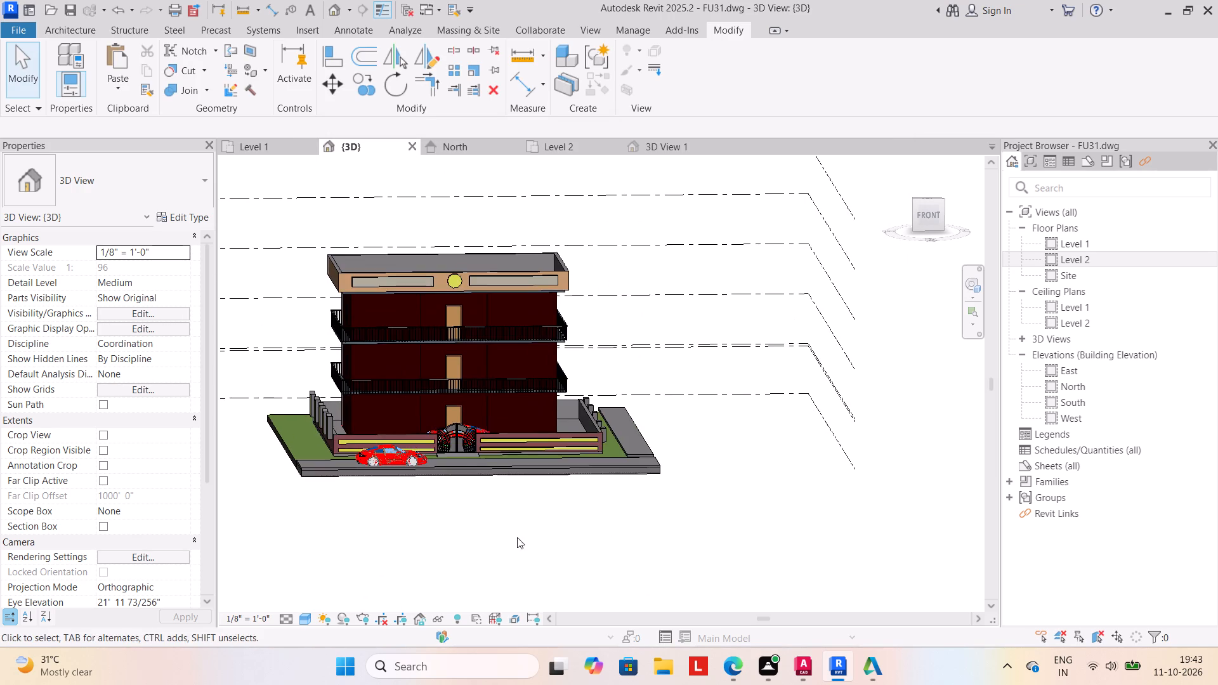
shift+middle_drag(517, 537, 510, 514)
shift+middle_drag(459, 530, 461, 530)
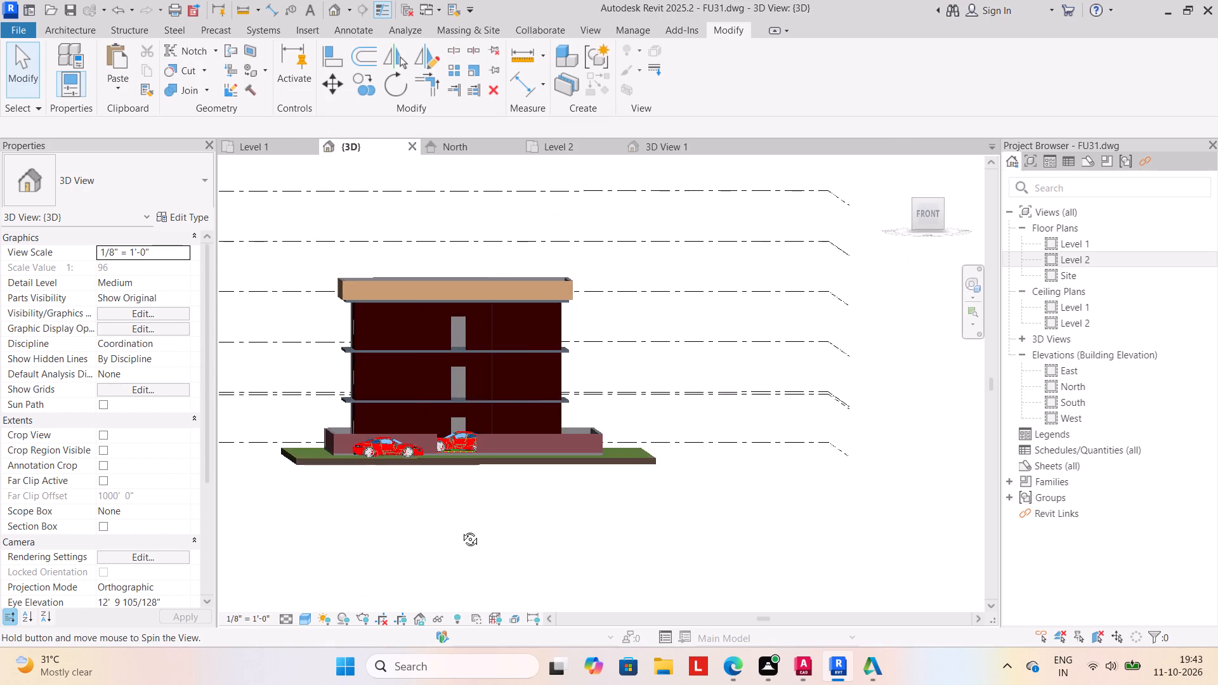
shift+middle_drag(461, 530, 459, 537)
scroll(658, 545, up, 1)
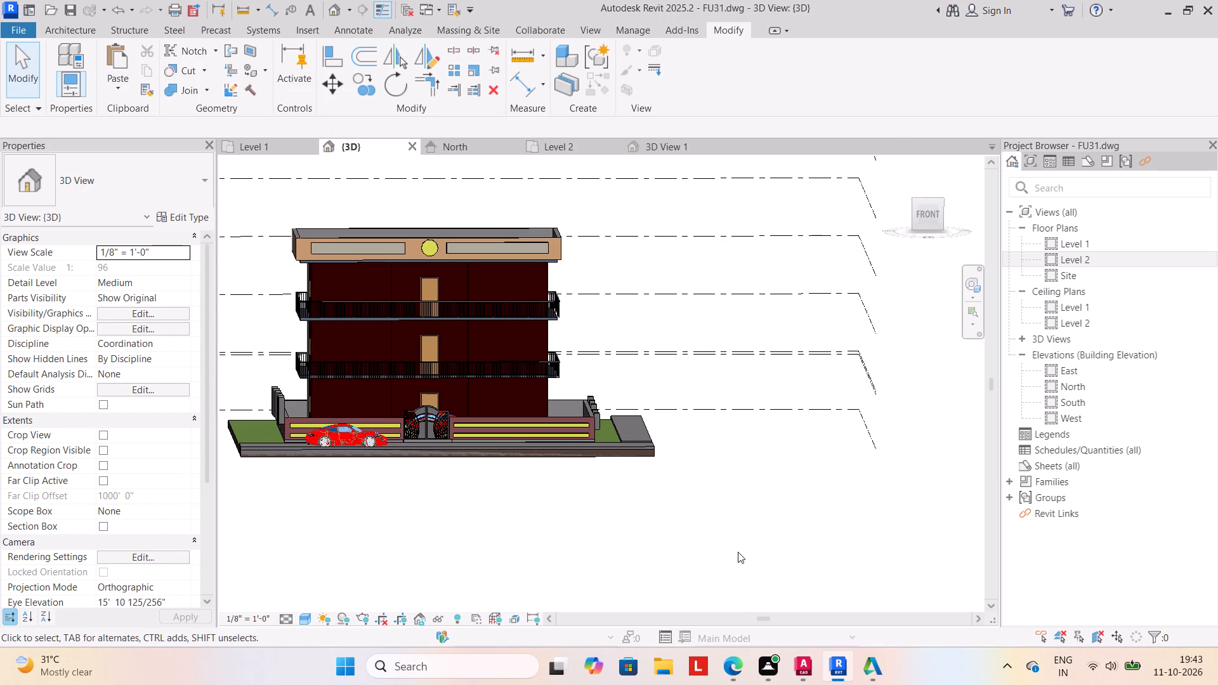
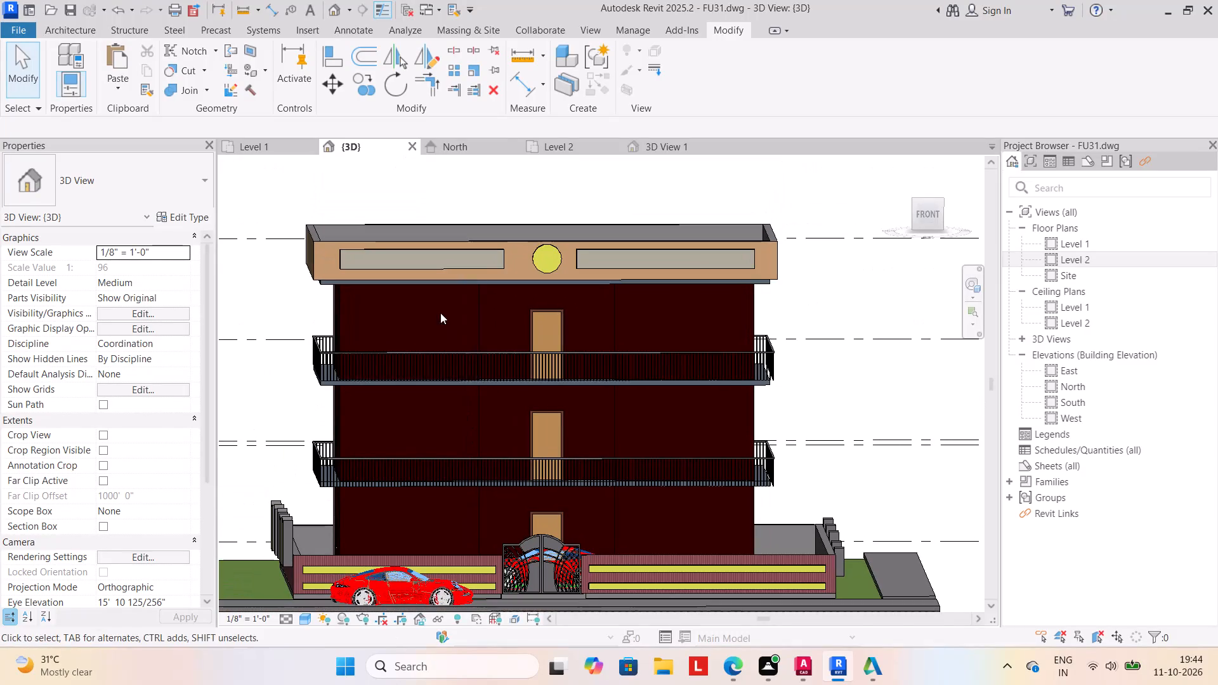
Open the in-place model of the rectangular panels and circle on the roof parapet's front face for editing.
click(448, 264)
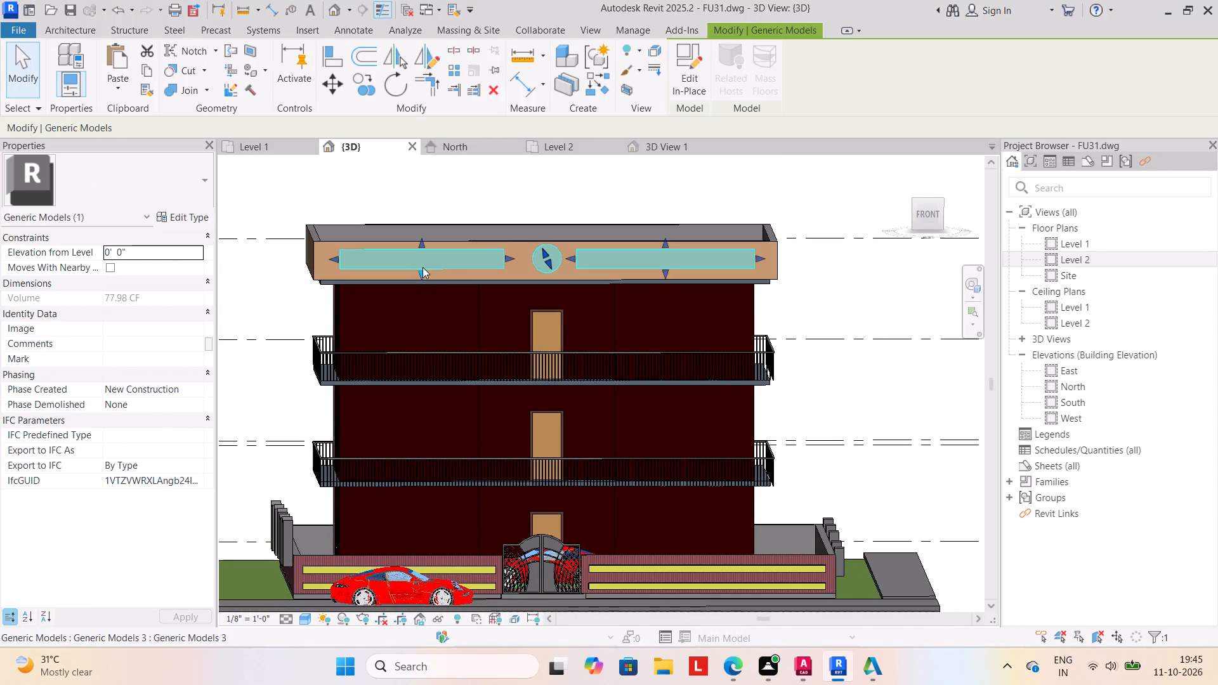
click(682, 74)
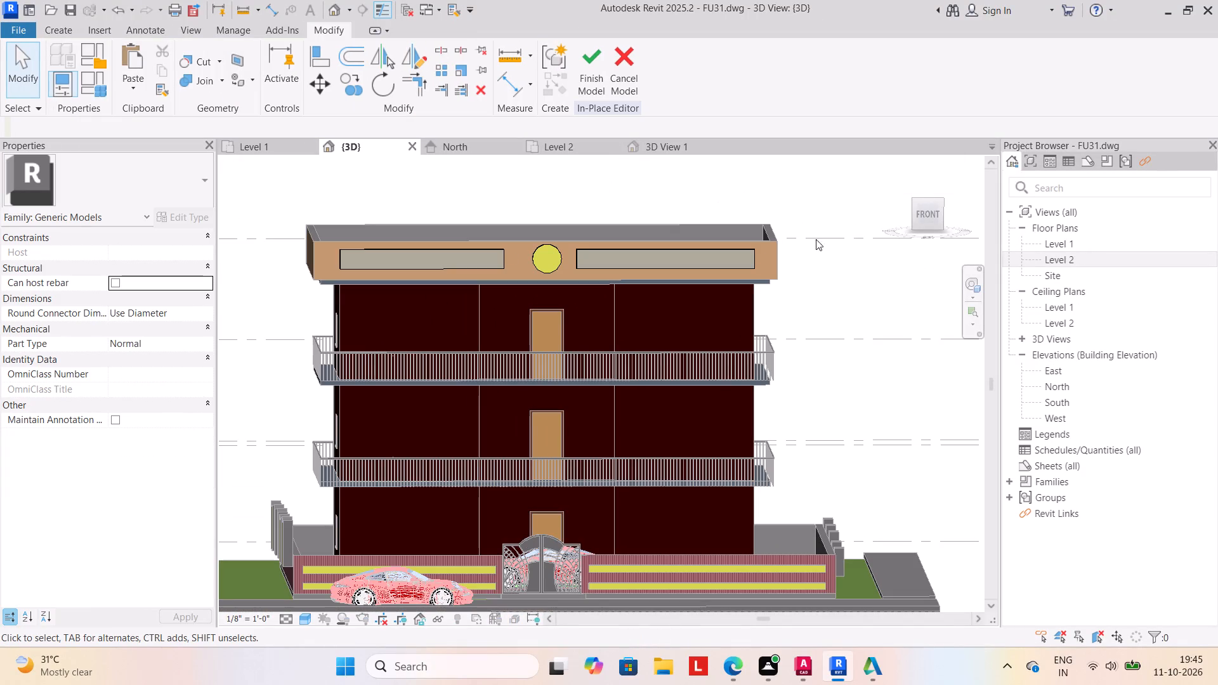
click(575, 63)
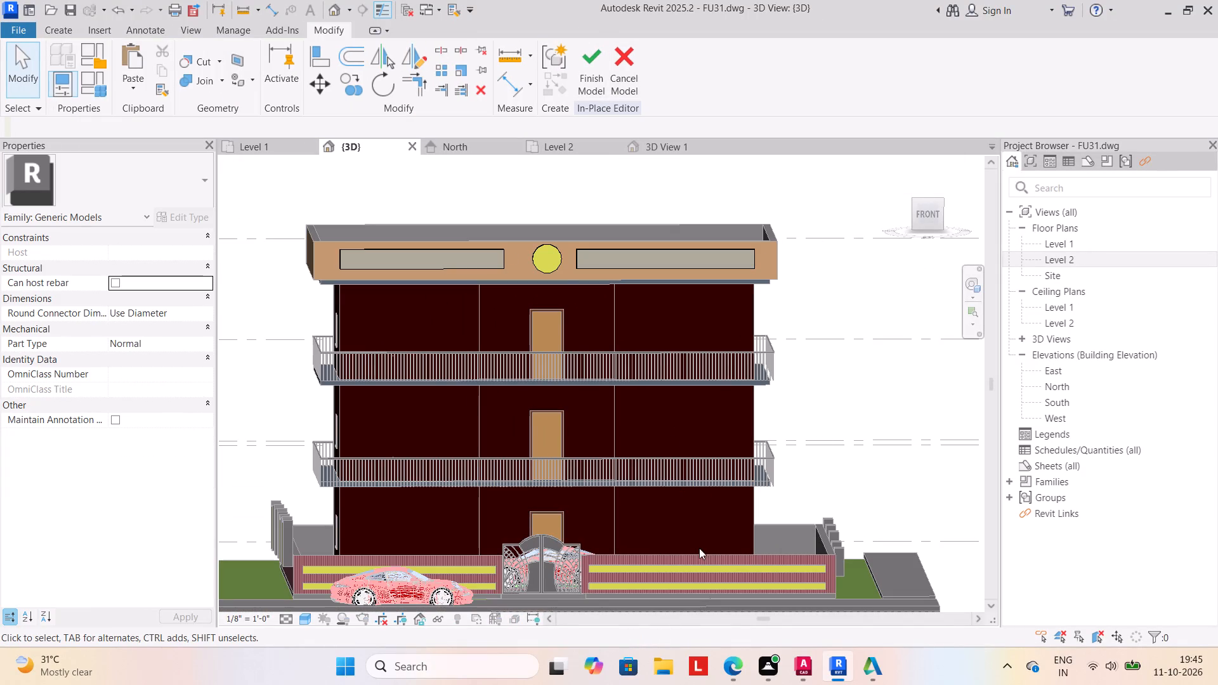
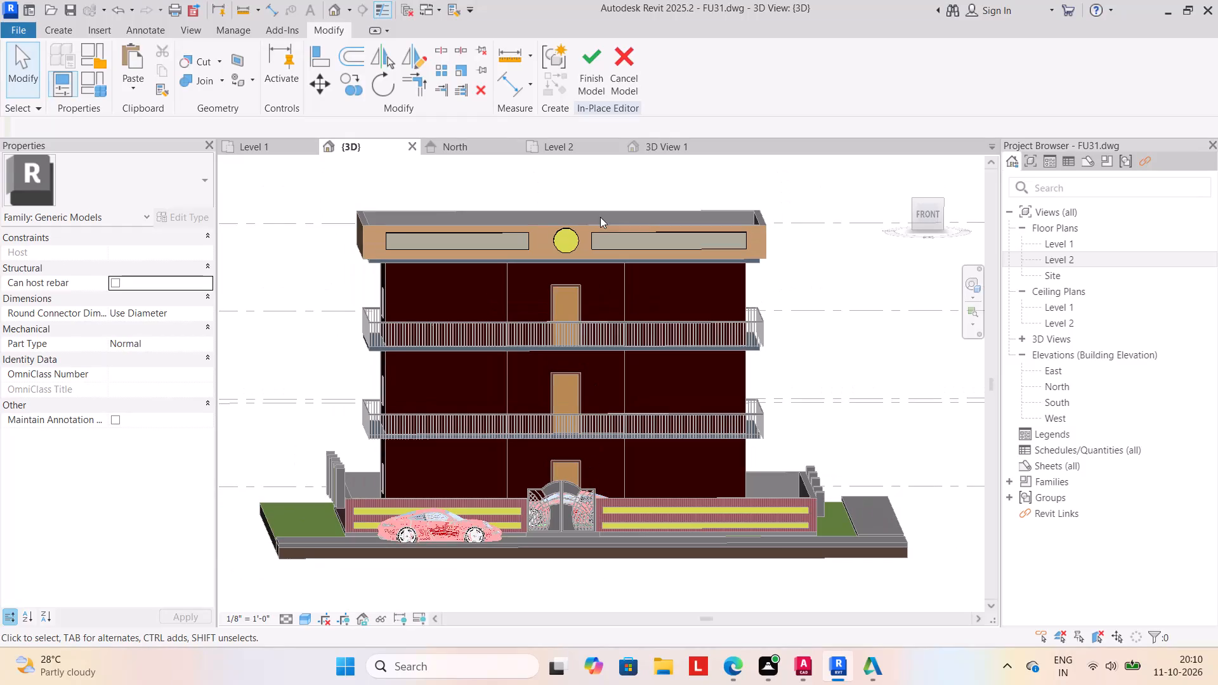
Finish the in-place model of the rectangular panels and circle on the roof parapet's front face.
click(589, 77)
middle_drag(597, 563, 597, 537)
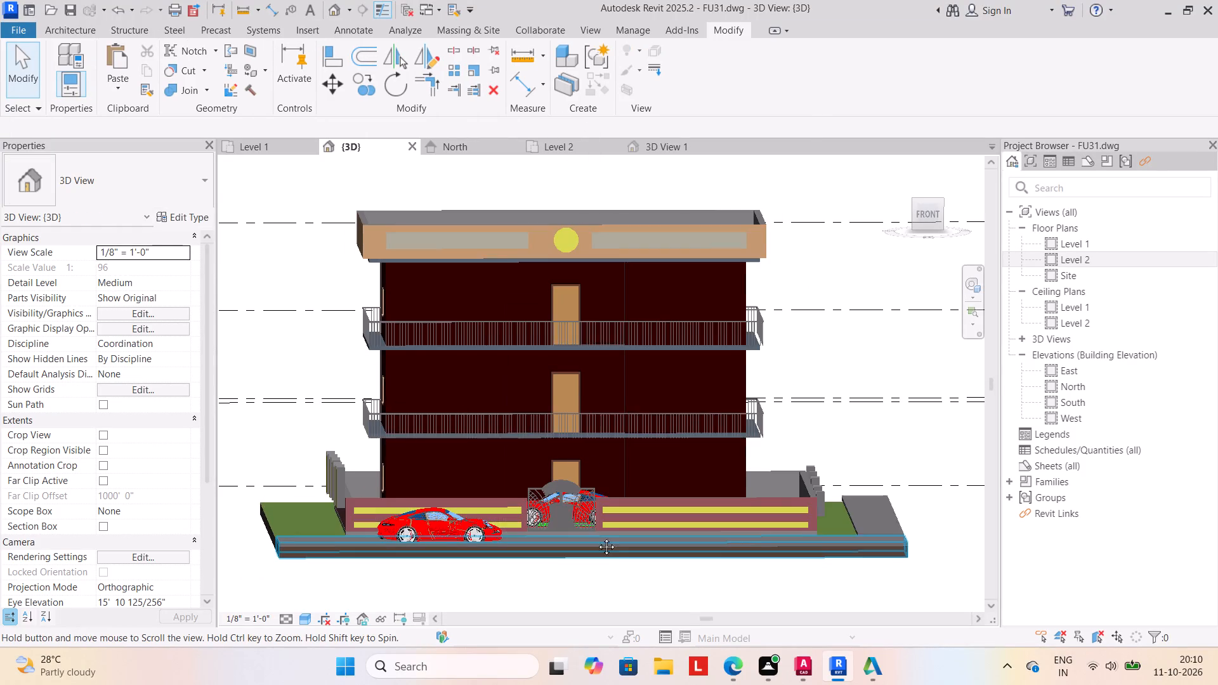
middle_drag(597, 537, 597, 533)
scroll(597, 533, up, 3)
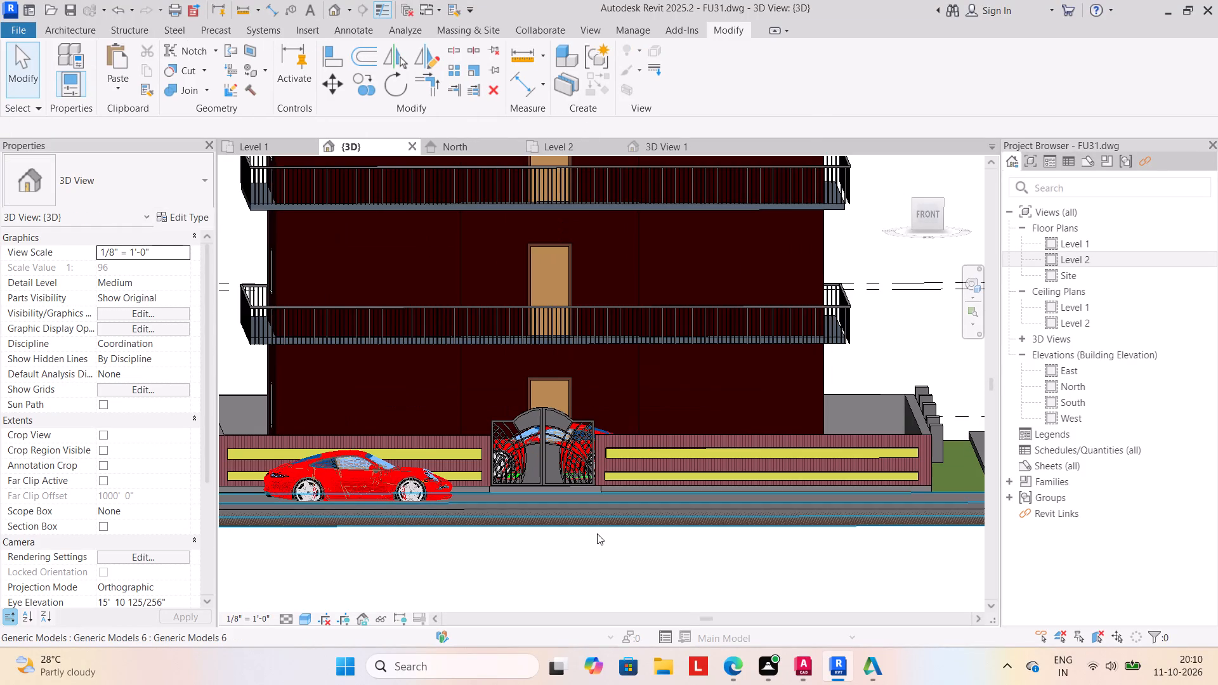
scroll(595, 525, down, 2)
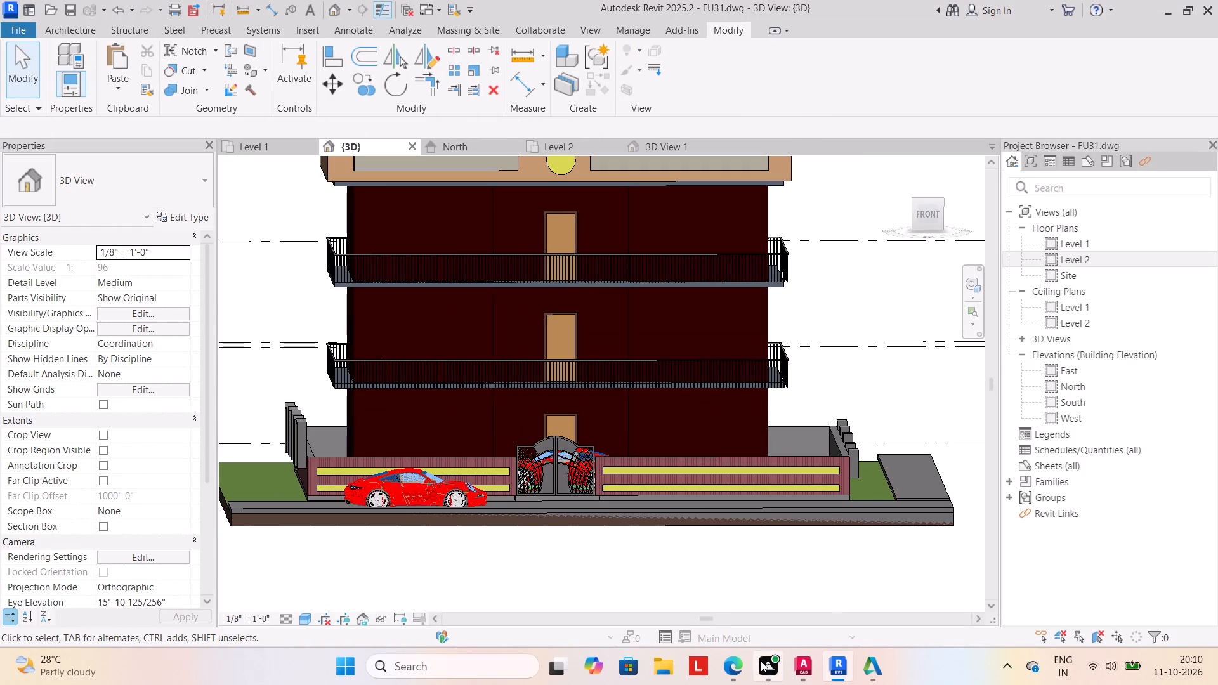